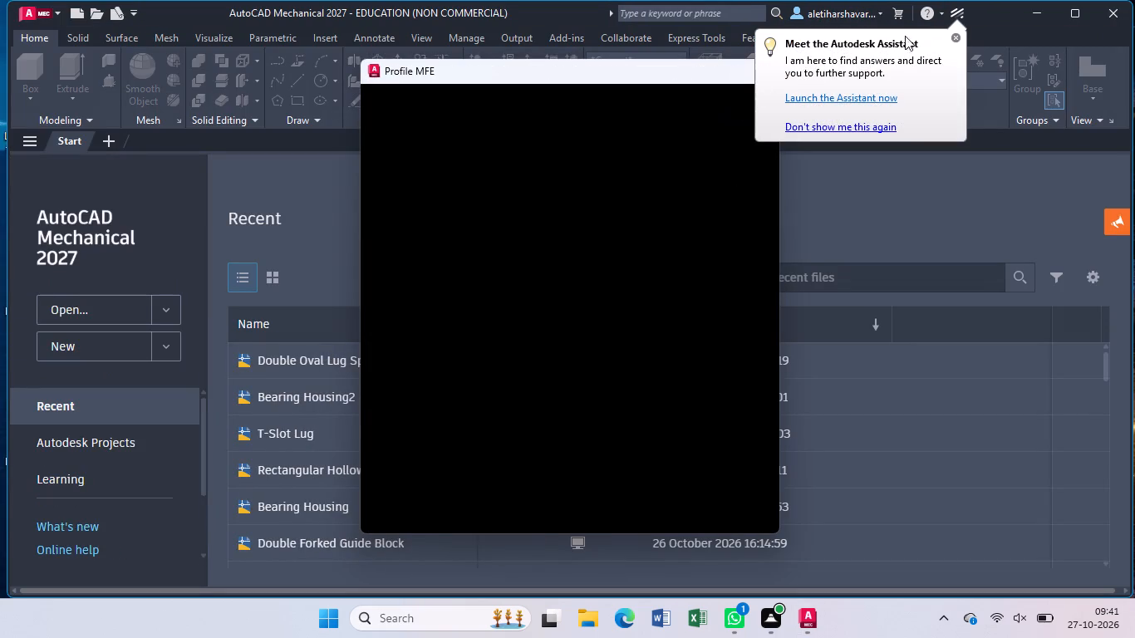
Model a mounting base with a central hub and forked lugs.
Dismiss the assistant tip and the blank profile window, and create a new drawing.
{"action": "left_click", "coordinate": [958, 34]}
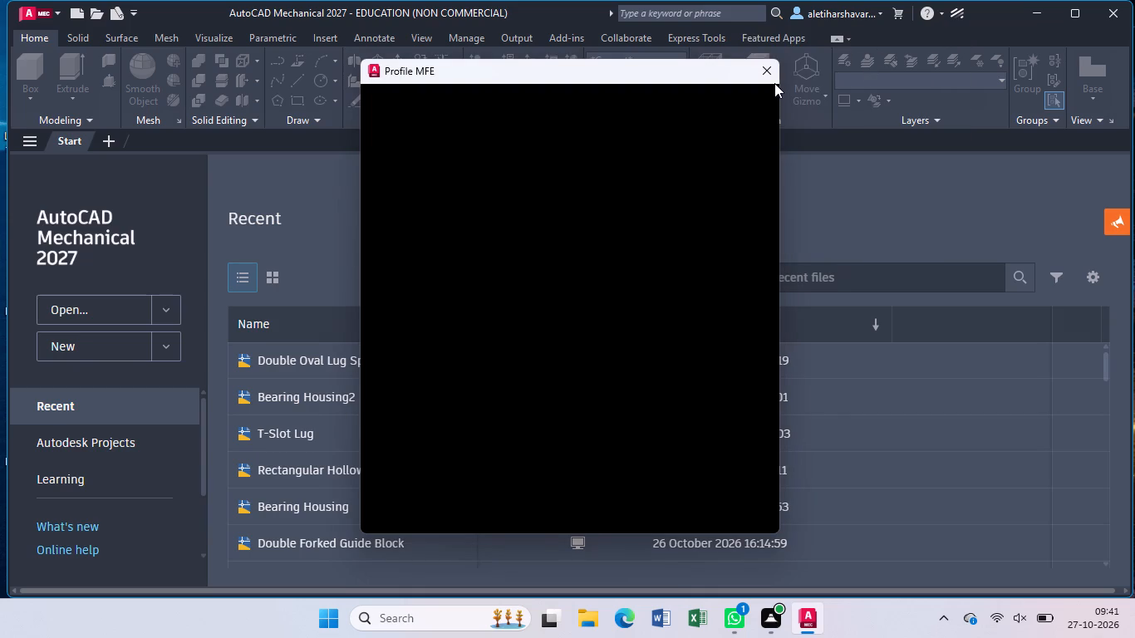
{"action": "left_click", "coordinate": [770, 80]}
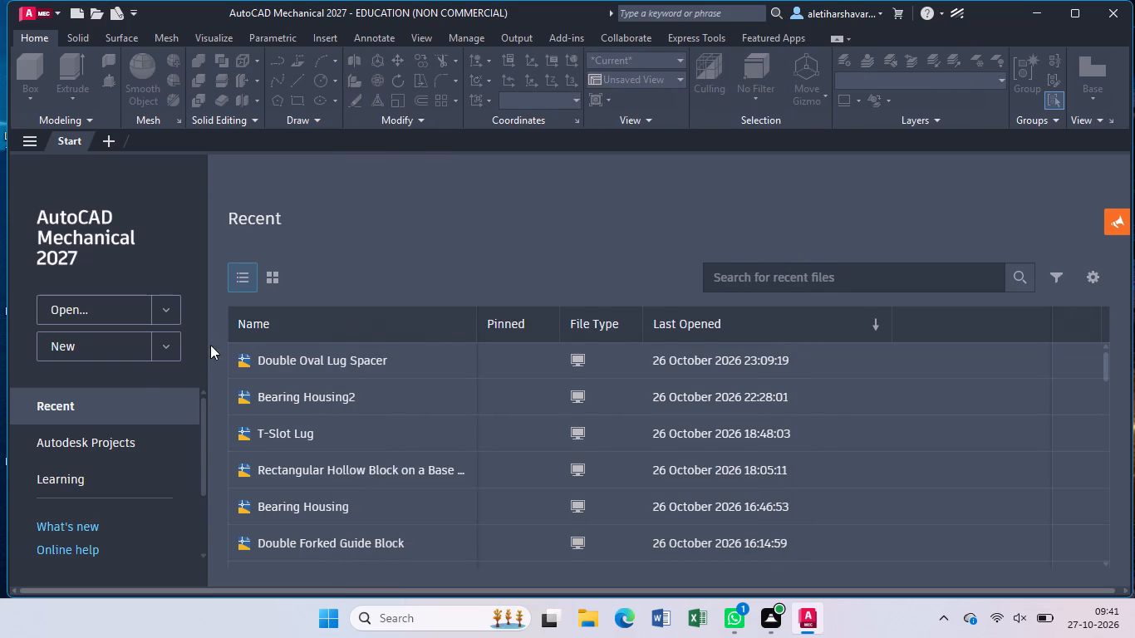
{"action": "left_click", "coordinate": [121, 357]}
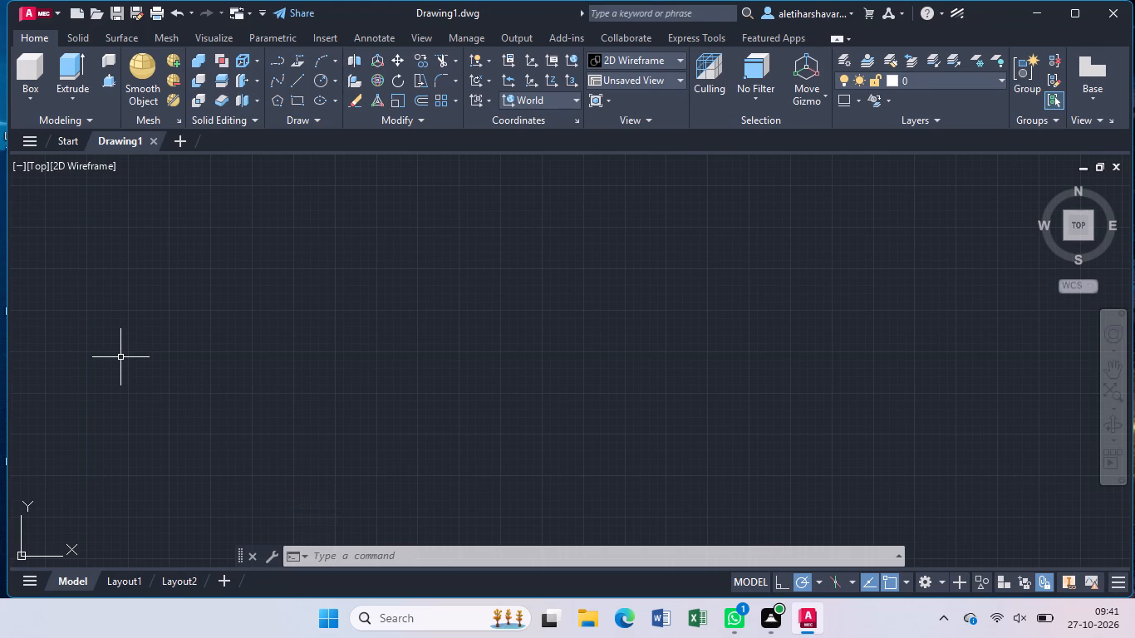
Set the drawing units' length precision to one decimal place (0.0).
{"action": "type", "text": "un"}
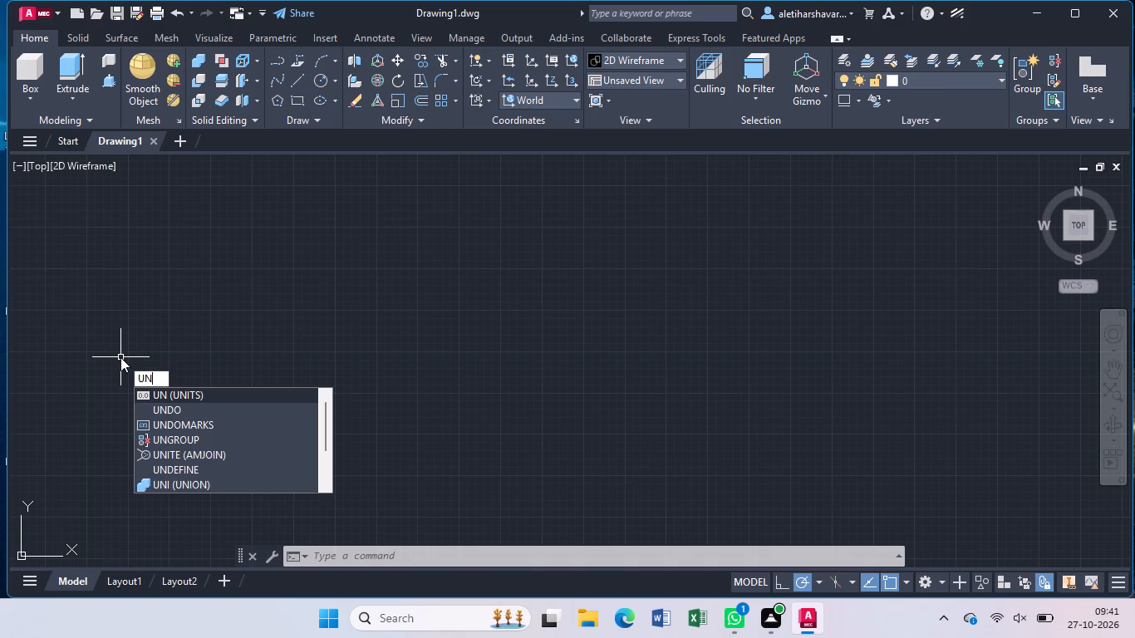
{"action": "left_click", "coordinate": [166, 393]}
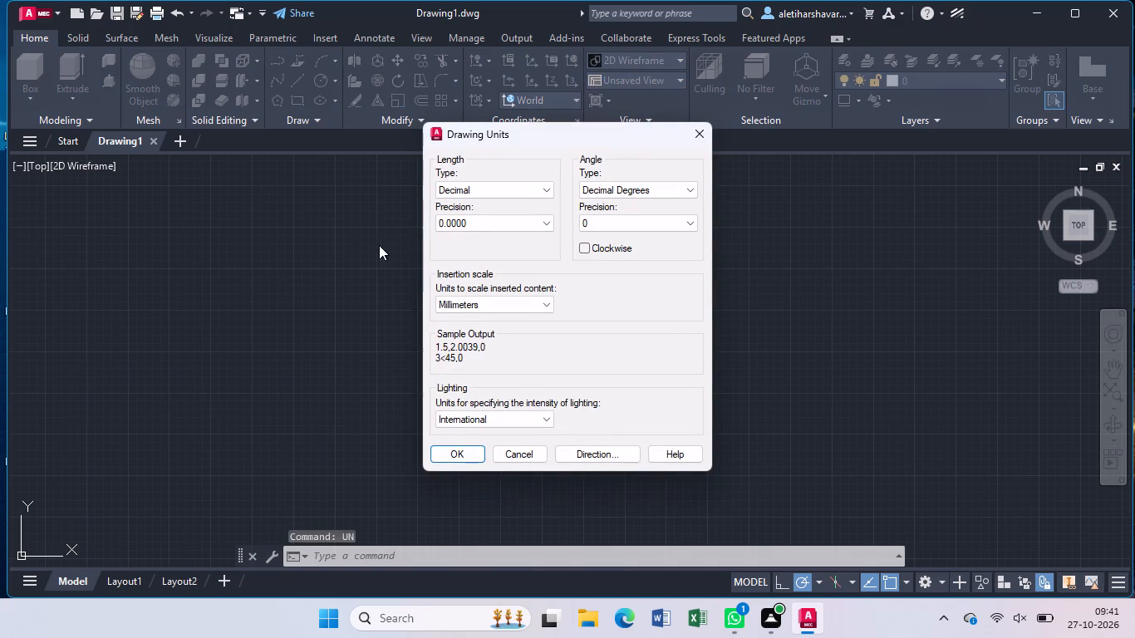
{"action": "left_click", "coordinate": [546, 223]}
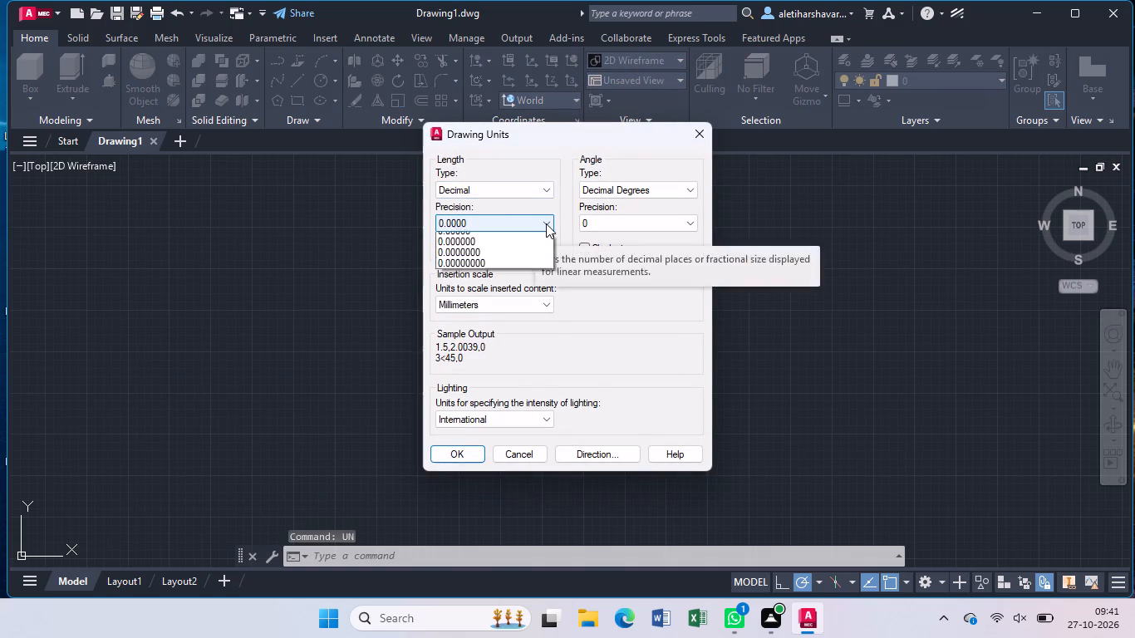
{"action": "left_click", "coordinate": [482, 253]}
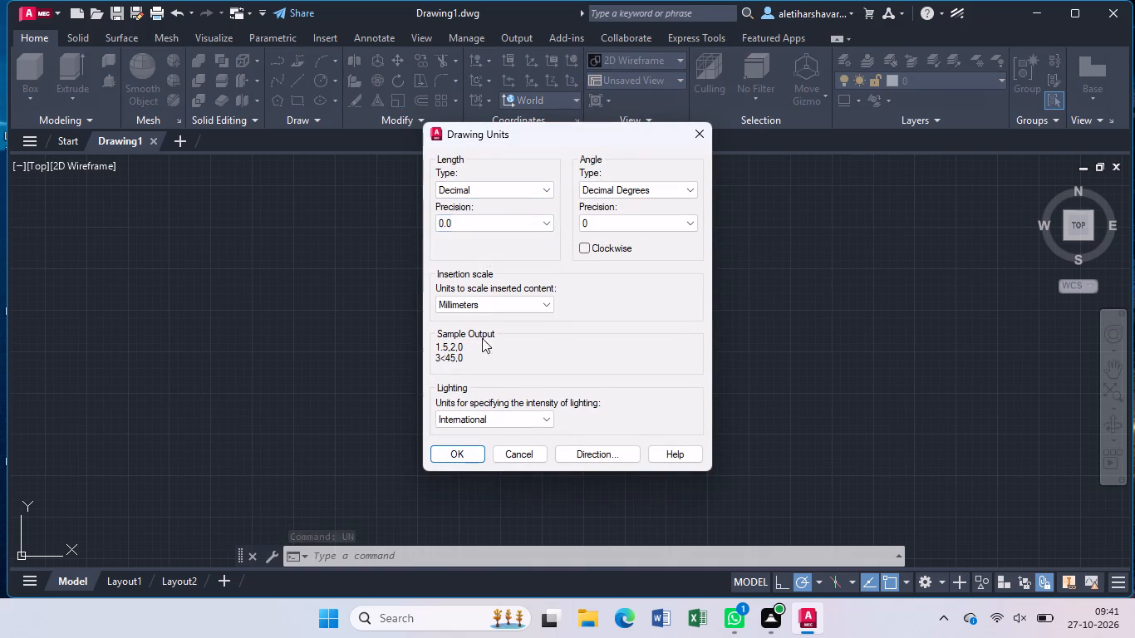
{"action": "left_click", "coordinate": [451, 453]}
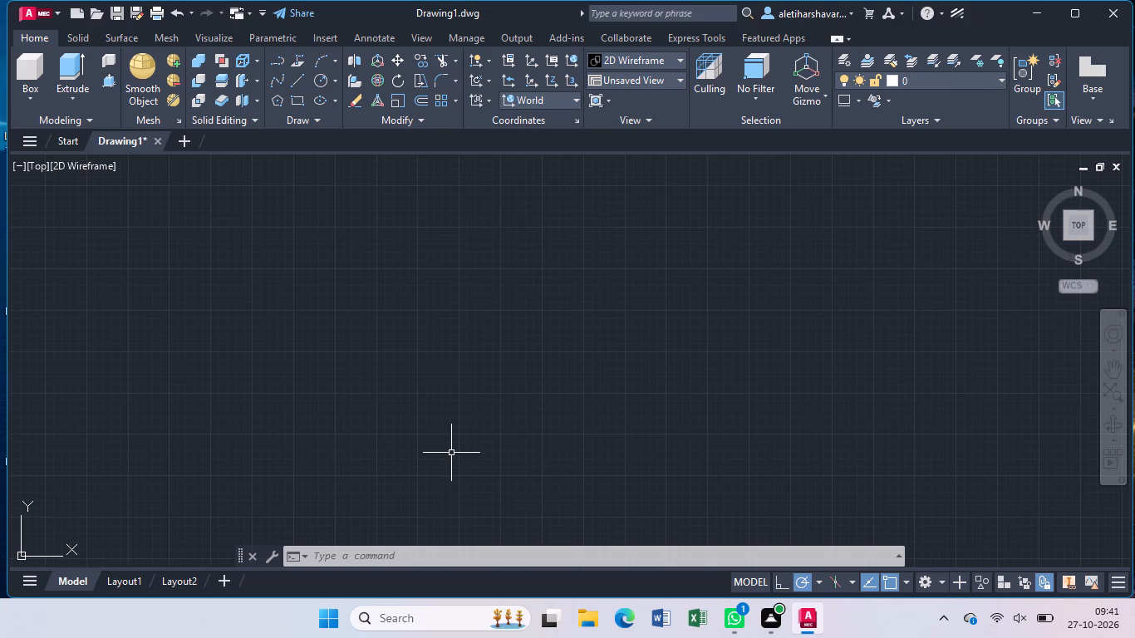
Turn on isometric drafting with the left isoplane.
{"action": "left_click", "coordinate": [838, 584]}
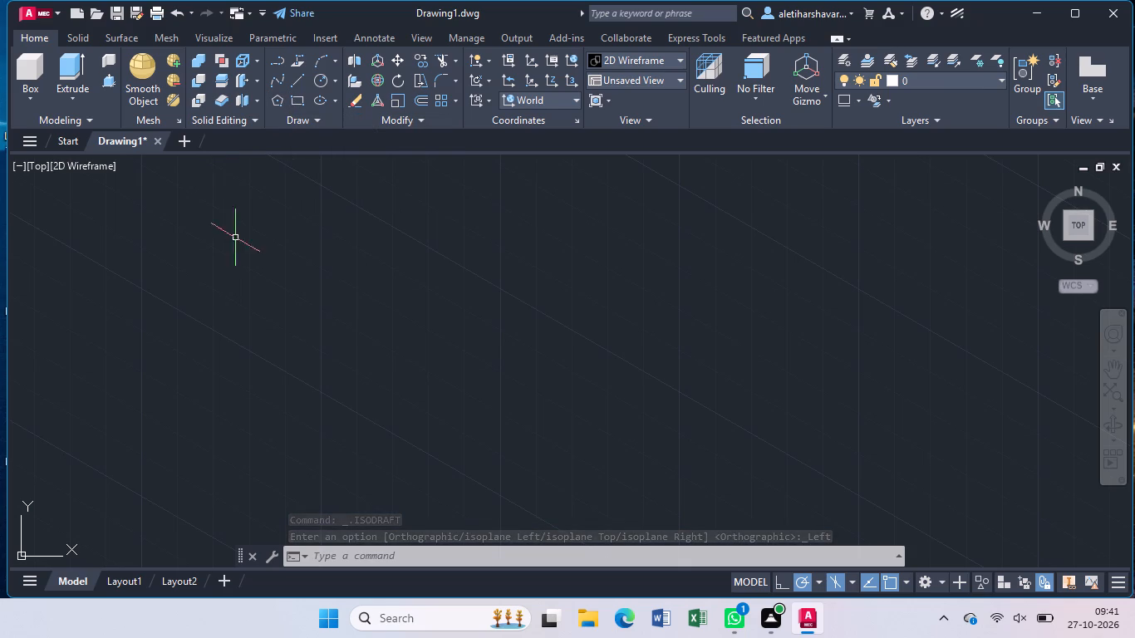
Draw a closed square of four 154 mm line segments in the empty model space.
{"action": "type", "text": "lo"}
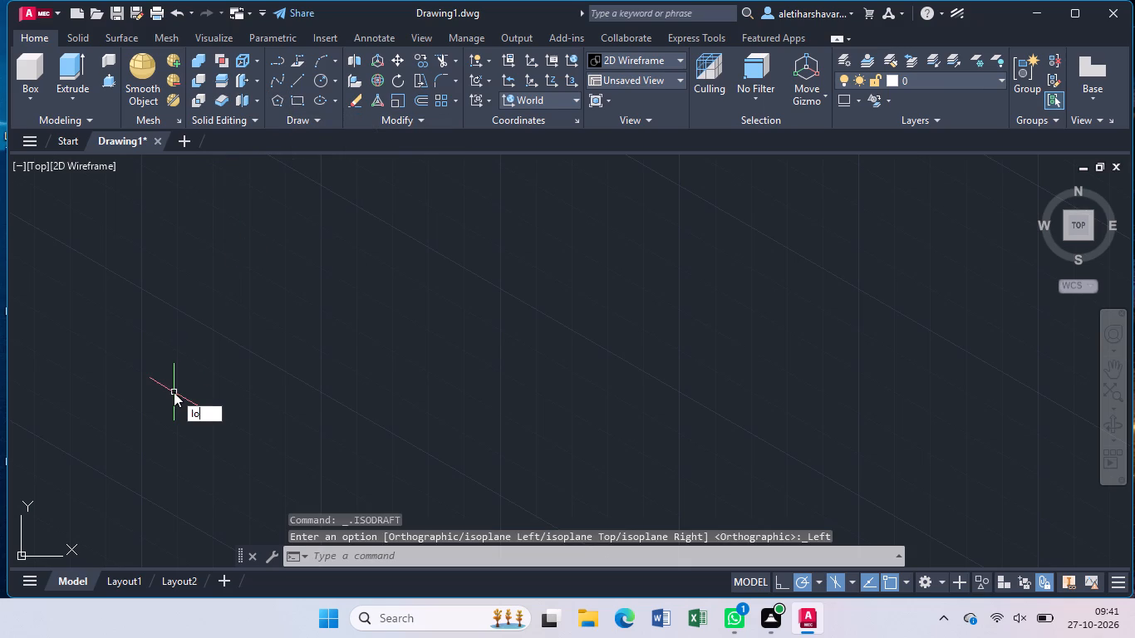
{"action": "left_click", "coordinate": [232, 464]}
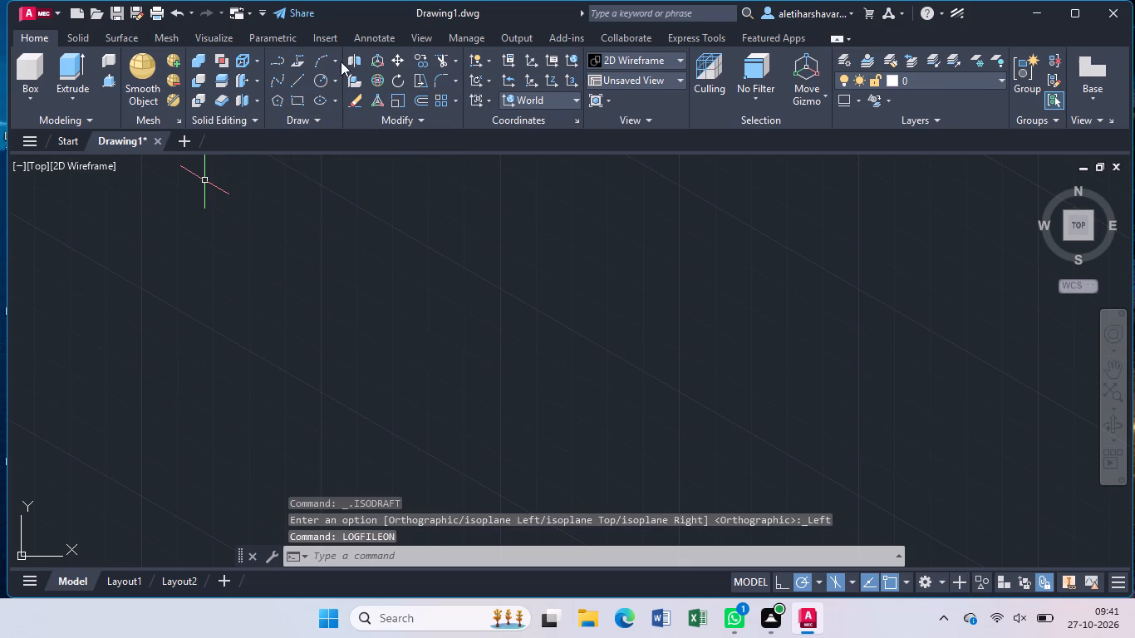
{"action": "left_click", "coordinate": [292, 83]}
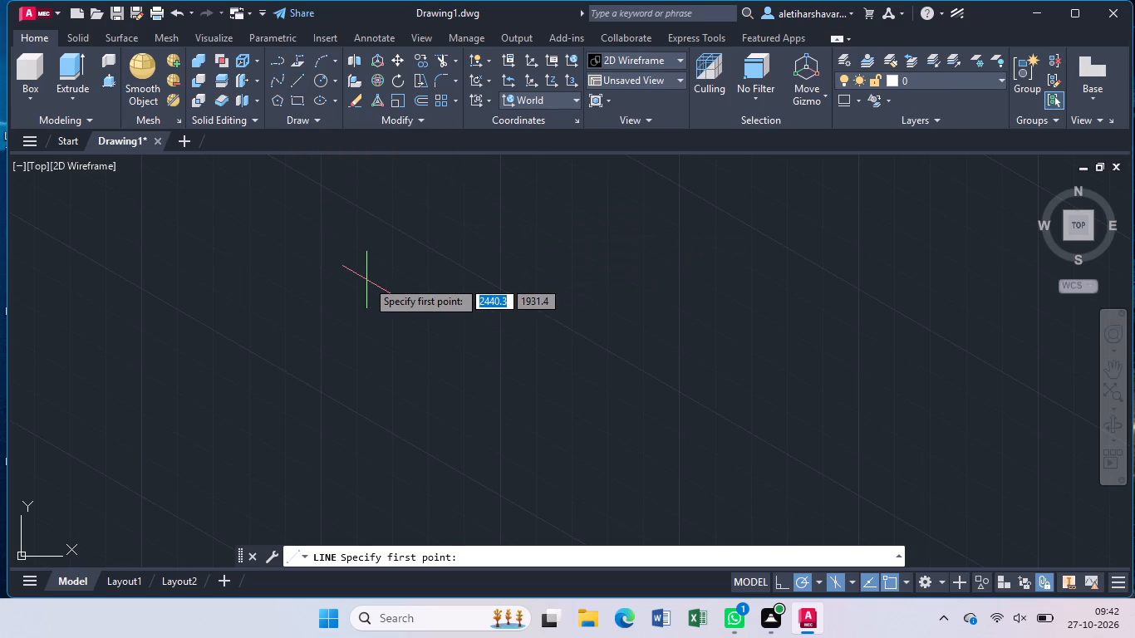
{"action": "left_click", "coordinate": [394, 273]}
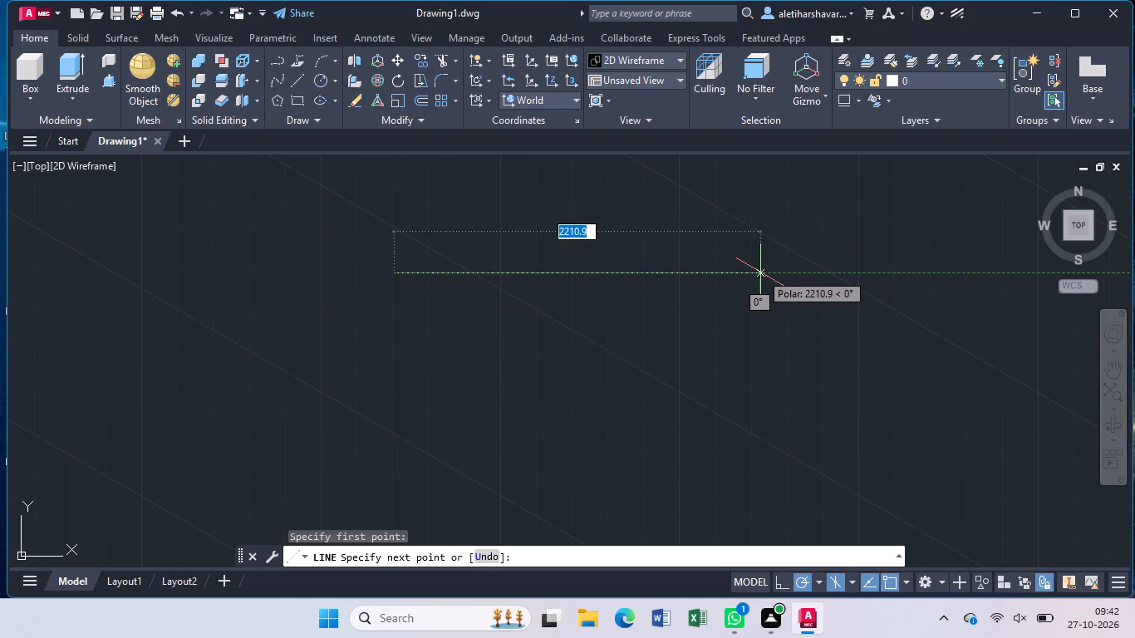
{"action": "type", "text": "15"}
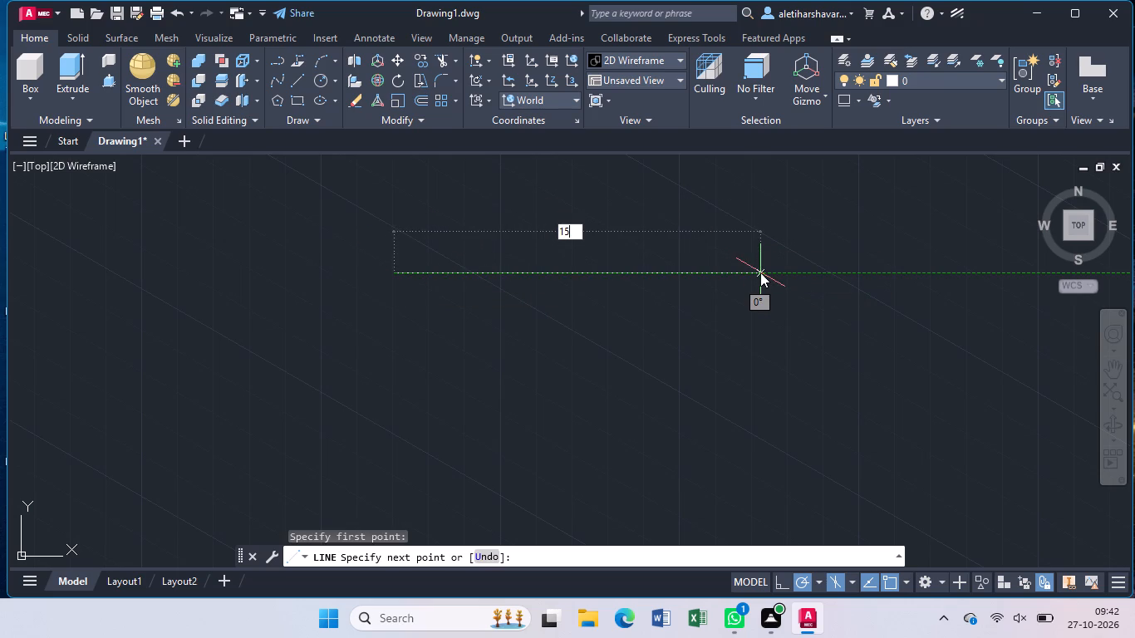
{"action": "key", "text": "4"}
{"action": "key", "text": "Return"}
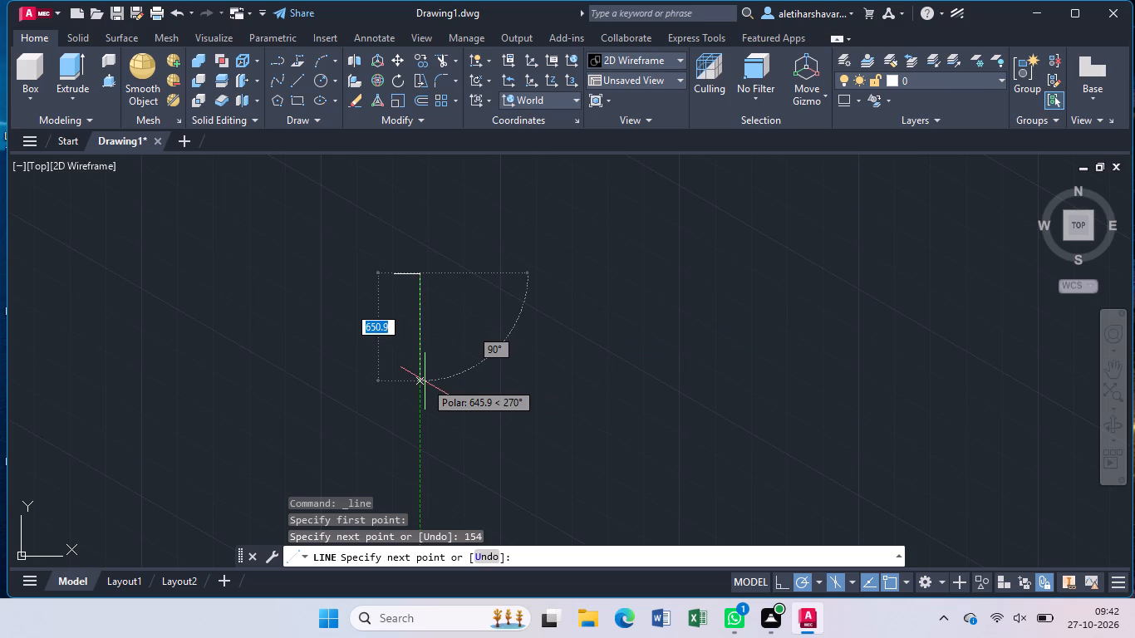
{"action": "key", "text": "1"}
{"action": "type", "text": "54"}
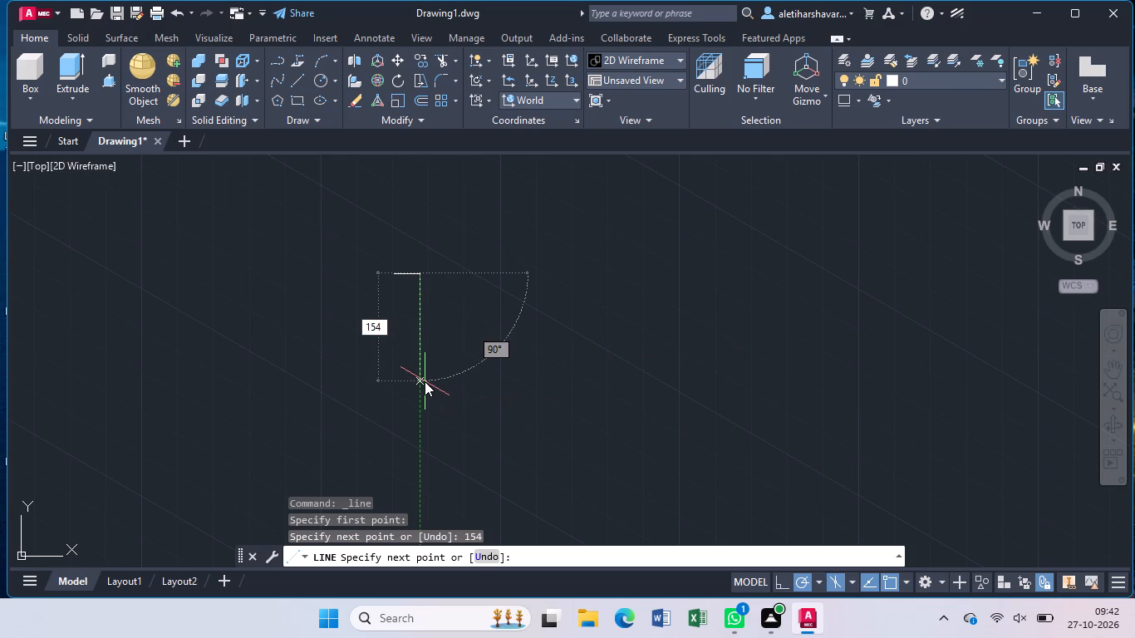
{"action": "key", "text": "Return"}
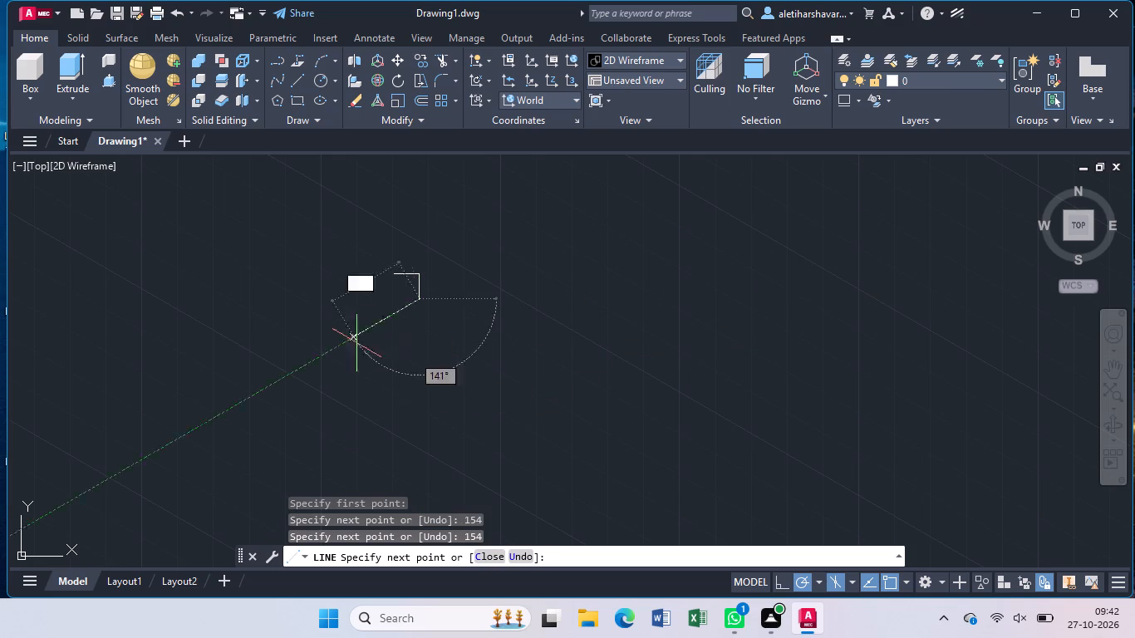
{"action": "type", "text": "154"}
{"action": "key", "text": "Return"}
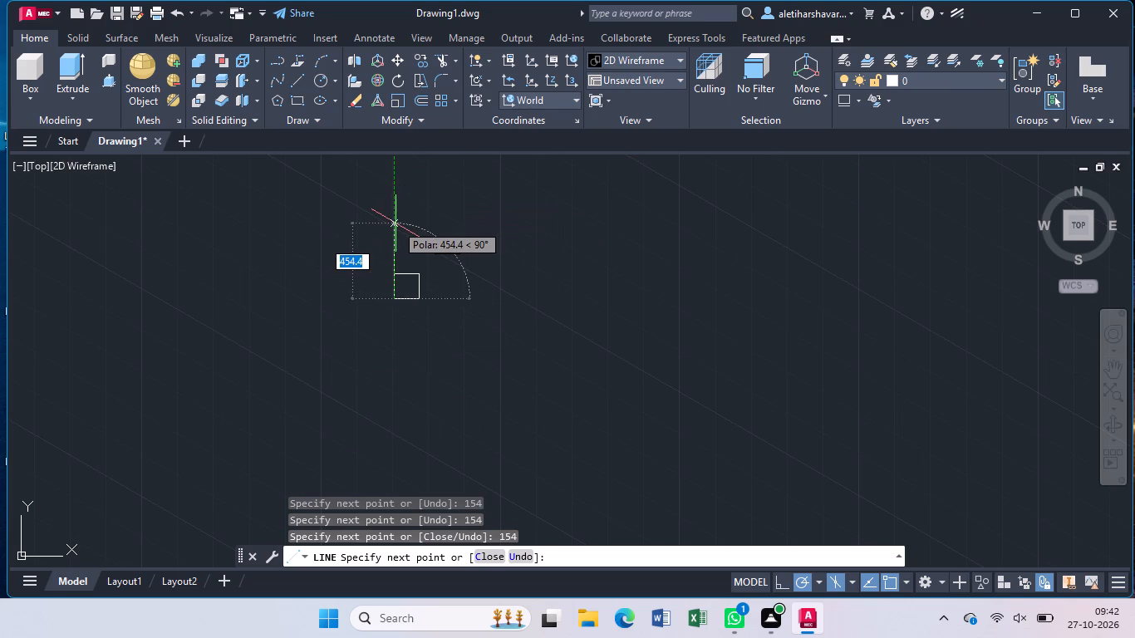
{"action": "type", "text": "154"}
{"action": "key", "text": "Return"}
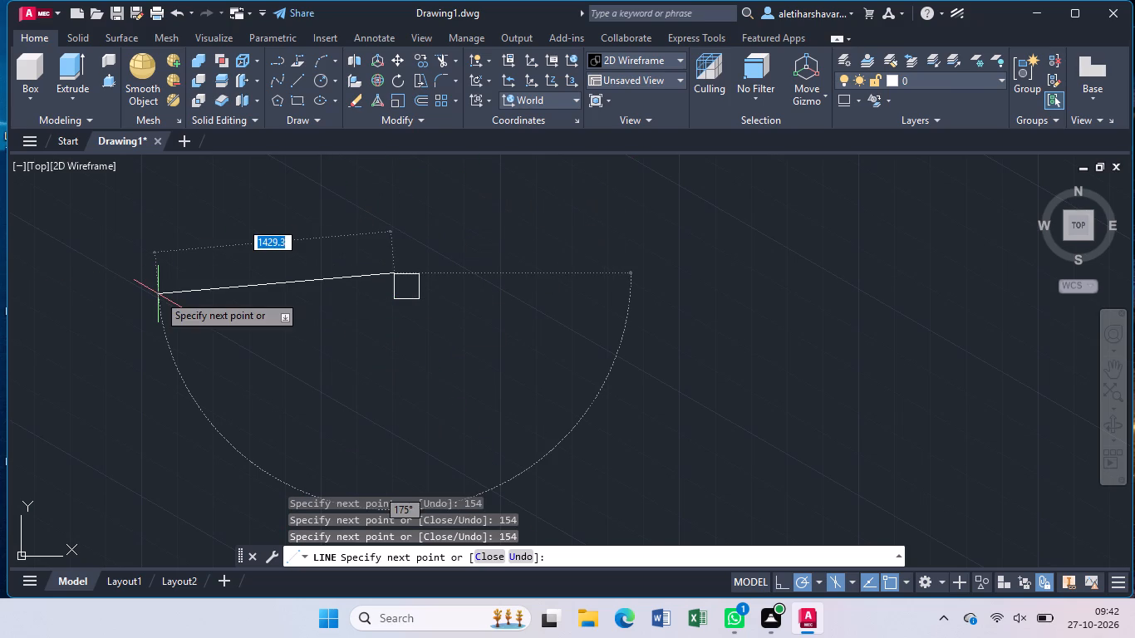
{"action": "key", "text": "Escape"}
Draw a line from the square's upper-left corner 26 mm down its left edge, continuing 26 mm horizontally into the square.
{"action": "middle_click_drag", "start_coordinate": [400, 244], "coordinate": [402, 258]}
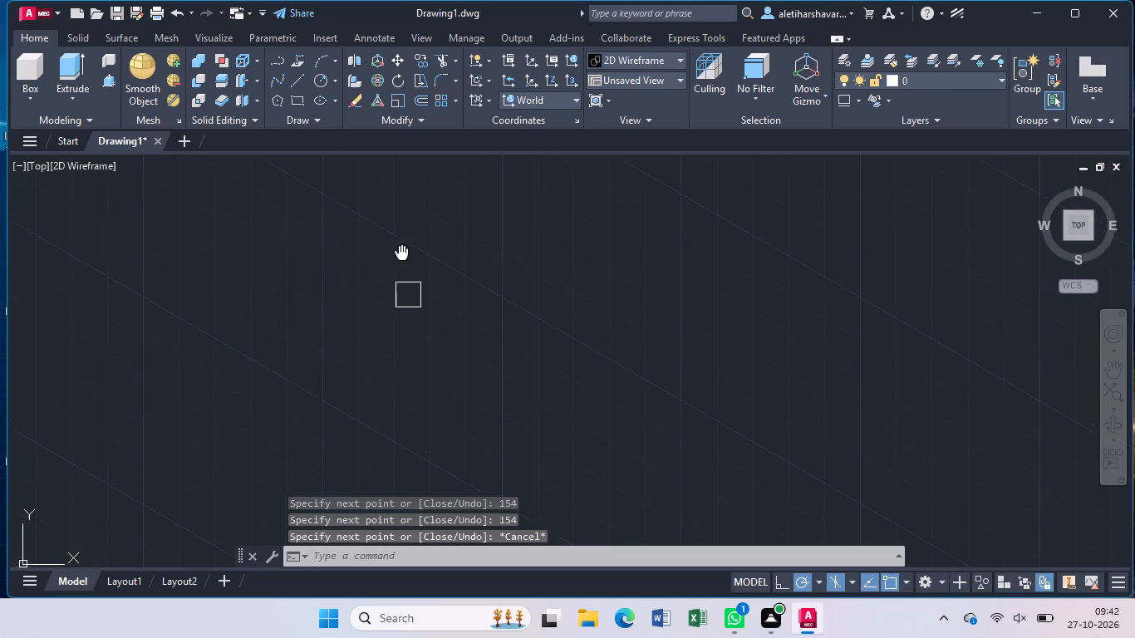
{"action": "middle_click_drag", "start_coordinate": [402, 258], "coordinate": [425, 294]}
{"action": "scroll", "coordinate": [432, 297], "scroll_direction": "up", "scroll_amount": 3}
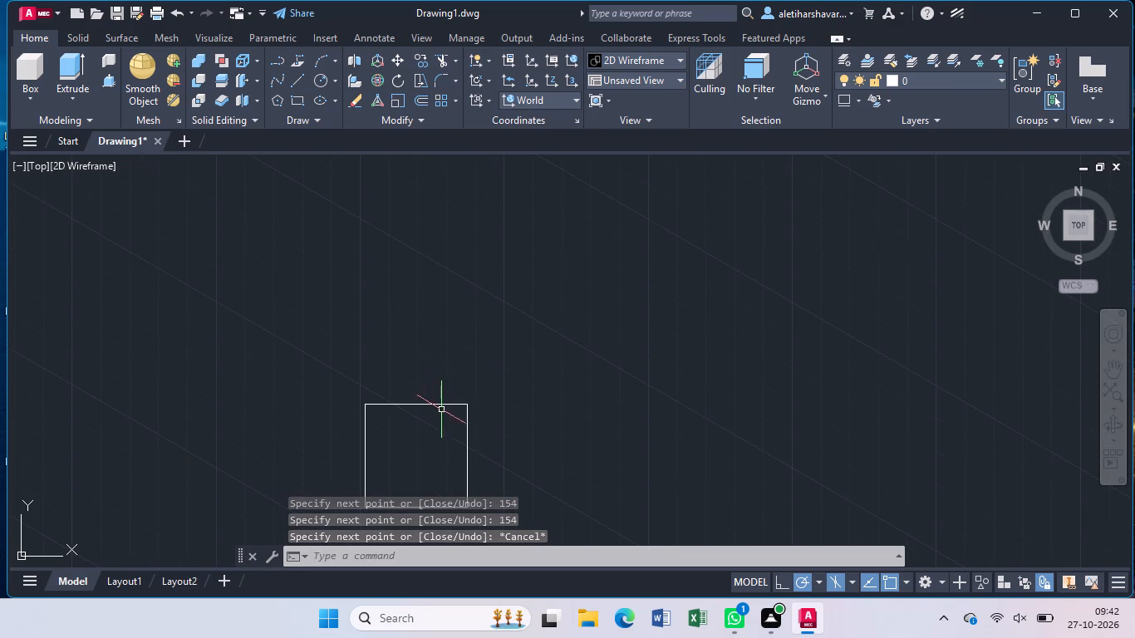
{"action": "middle_click_drag", "start_coordinate": [442, 410], "coordinate": [443, 371]}
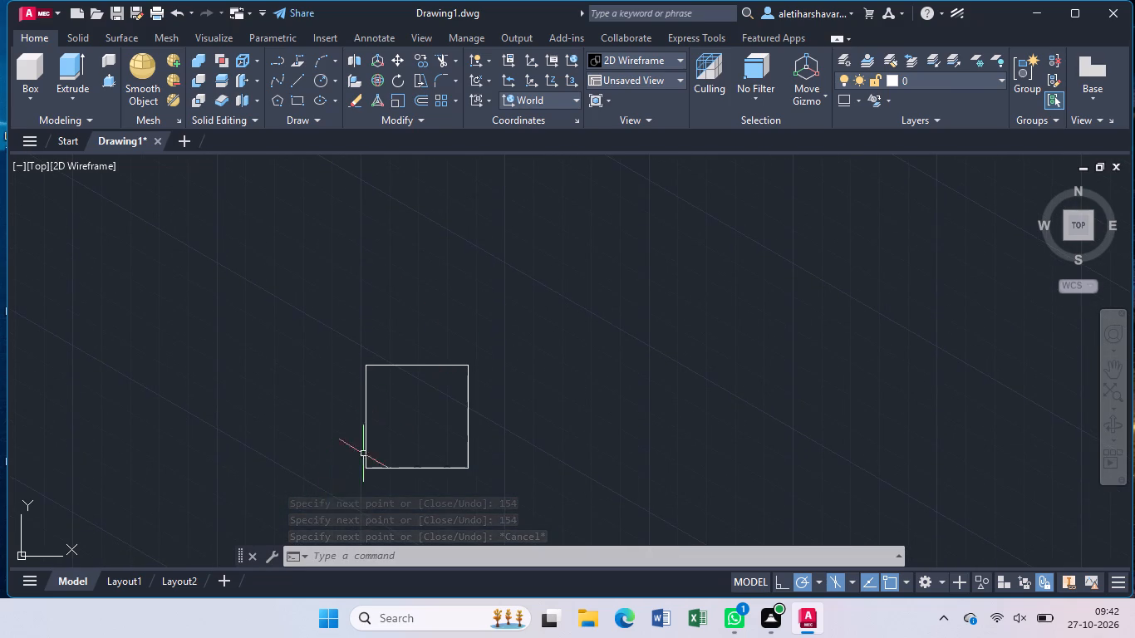
{"action": "middle_click_drag", "start_coordinate": [397, 438], "coordinate": [389, 396]}
{"action": "scroll", "coordinate": [389, 396], "scroll_direction": "up", "scroll_amount": 2}
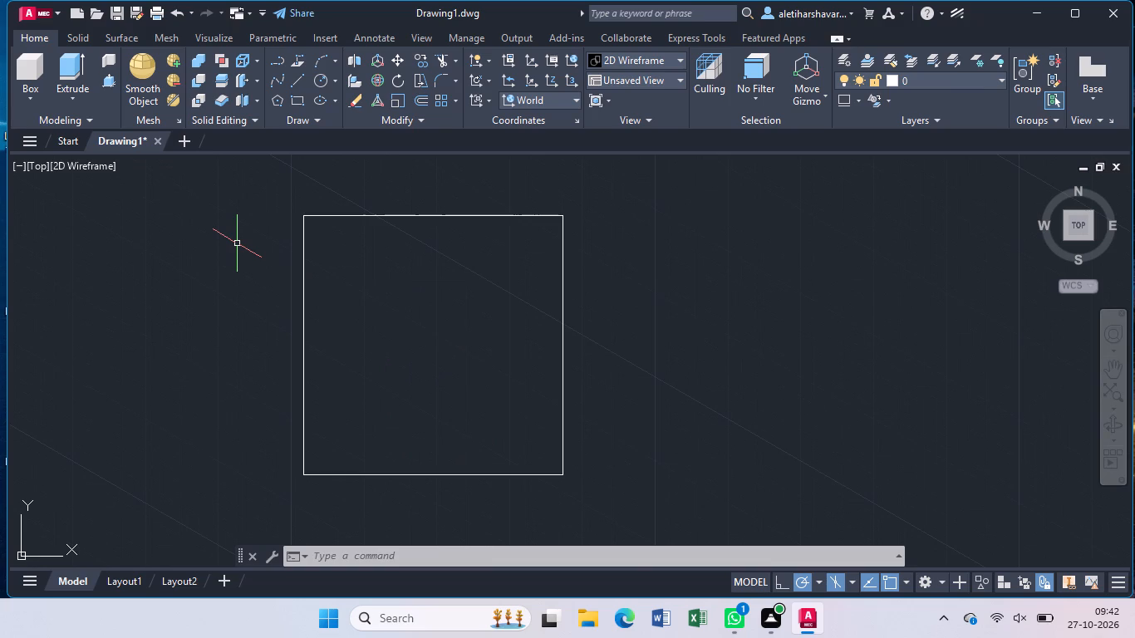
{"action": "key", "text": "Escape"}
{"action": "key", "text": "l"}
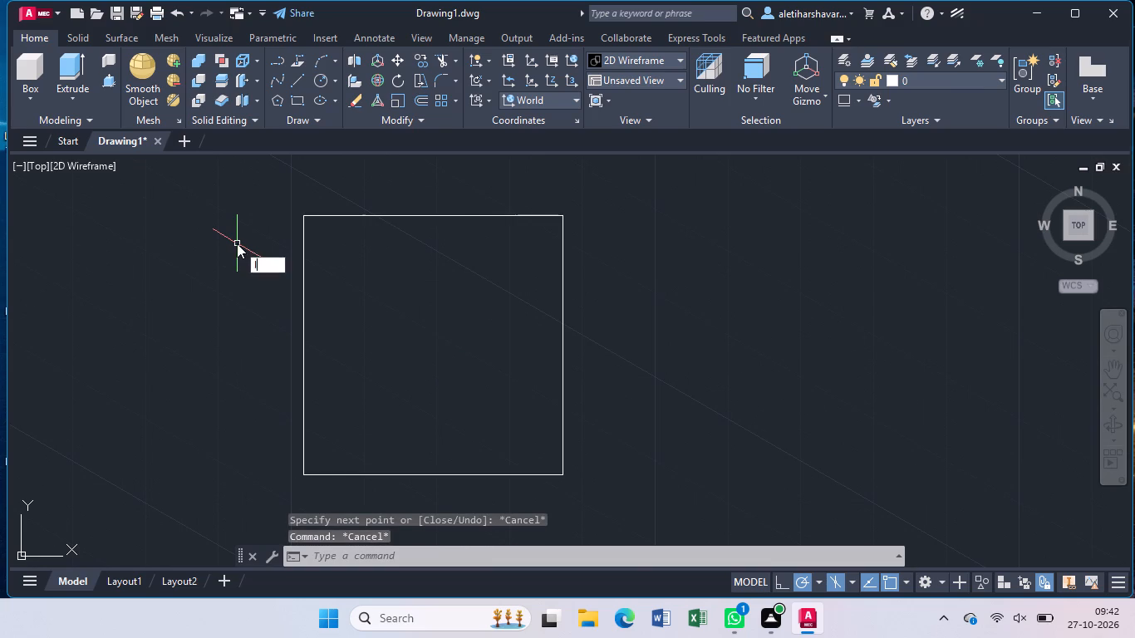
{"action": "key", "text": "Return"}
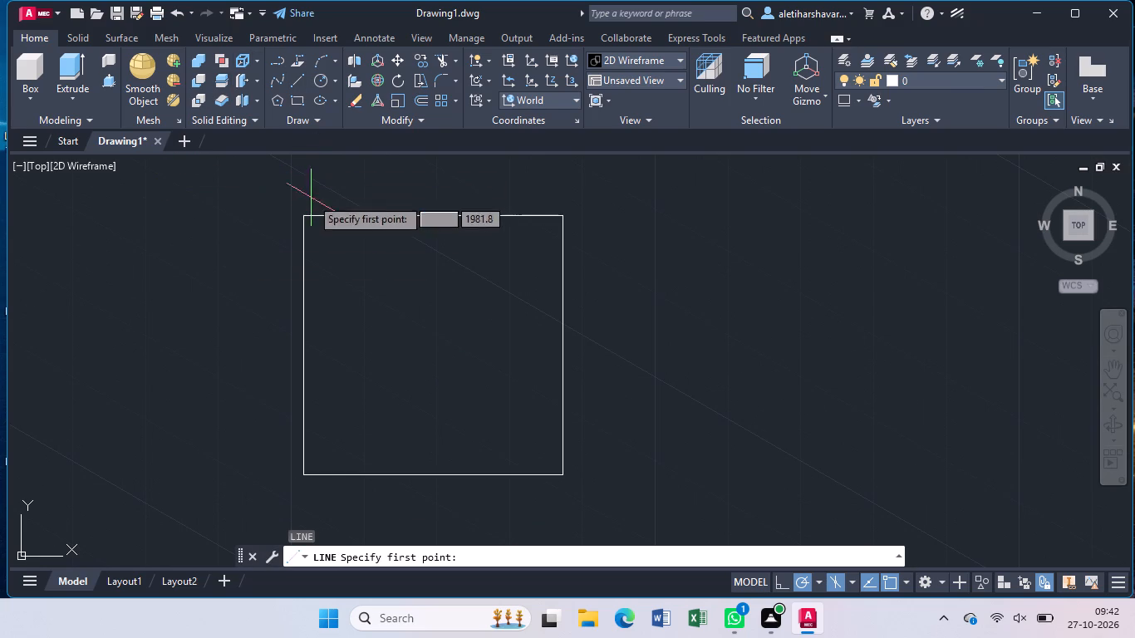
{"action": "left_click_drag", "start_coordinate": [303, 218], "coordinate": [307, 239]}
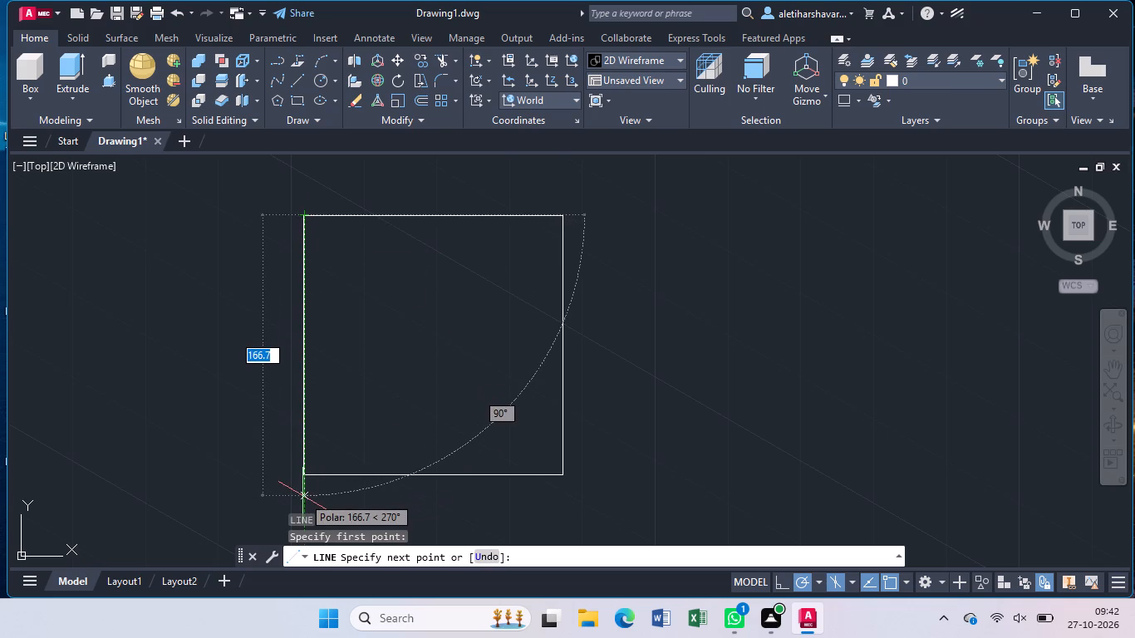
{"action": "type", "text": "26"}
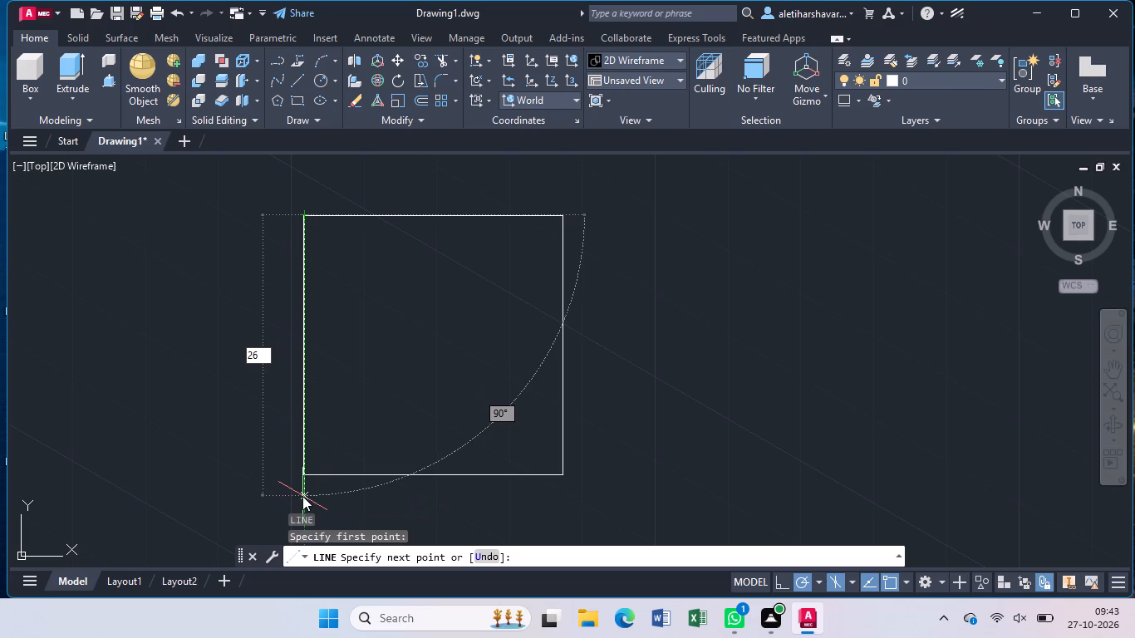
{"action": "key", "text": "Return"}
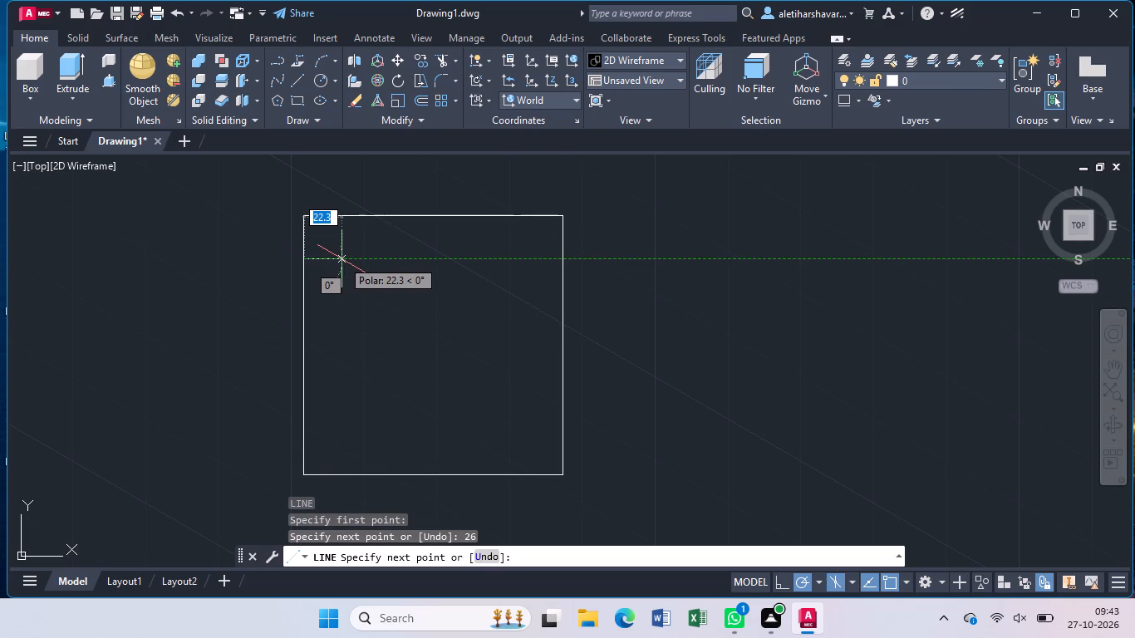
{"action": "type", "text": "26"}
{"action": "key", "text": "Return"}
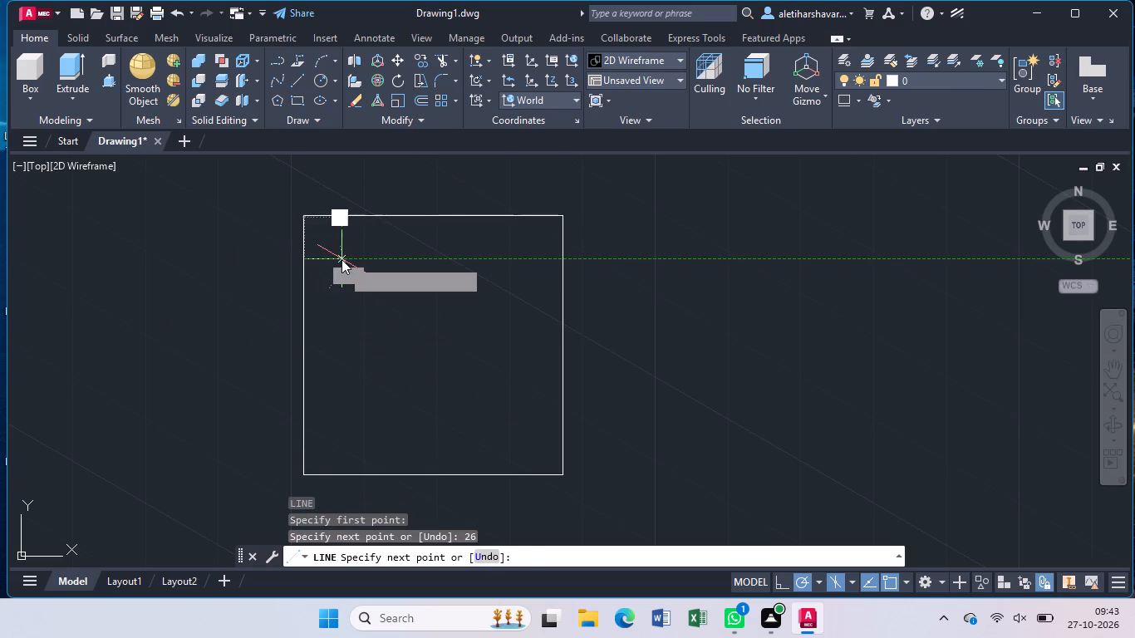
{"action": "key", "text": "Escape"}
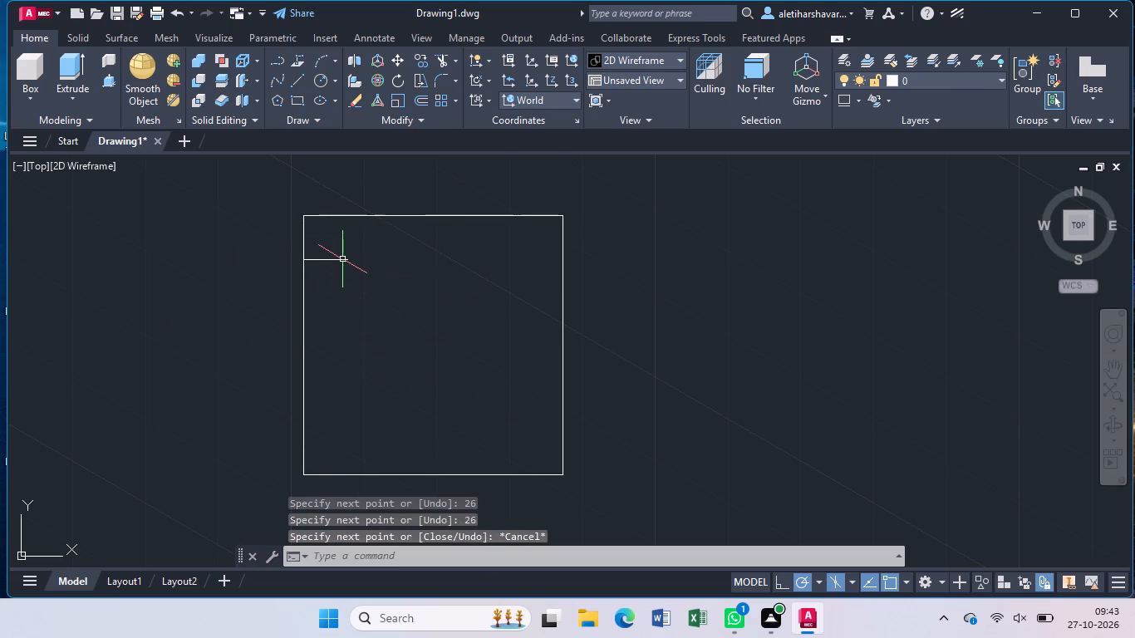
Draw a line from the square's upper-right corner 26 mm down its right edge, continuing 26 mm horizontally into the square.
{"action": "key", "text": "l"}
{"action": "key", "text": "Return"}
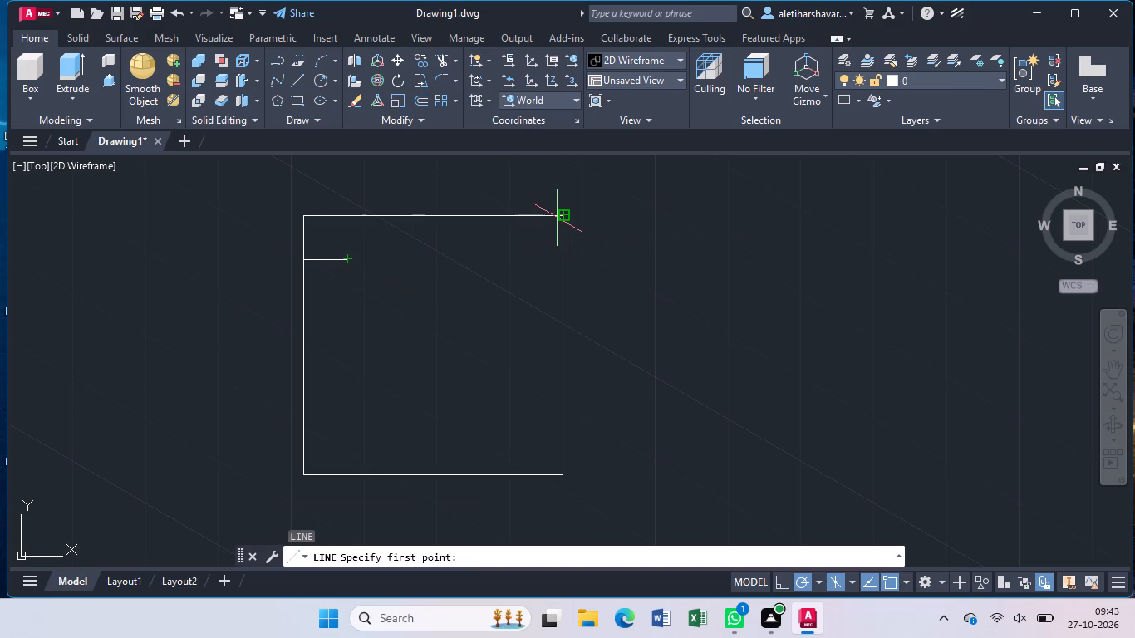
{"action": "left_click", "coordinate": [562, 219]}
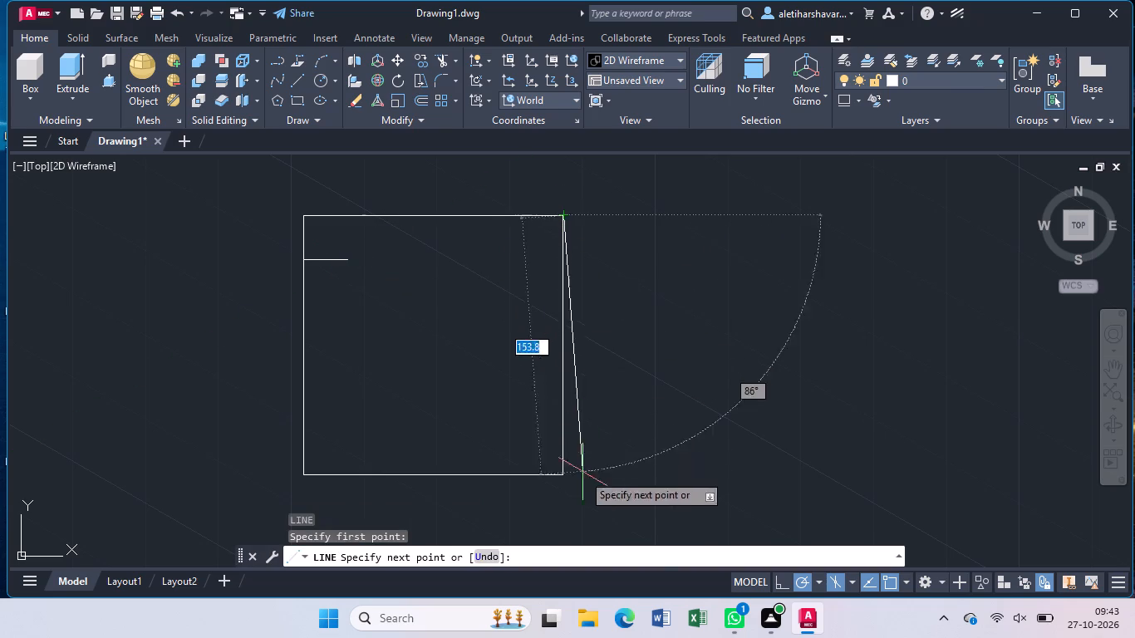
{"action": "type", "text": "26"}
{"action": "key", "text": "Return"}
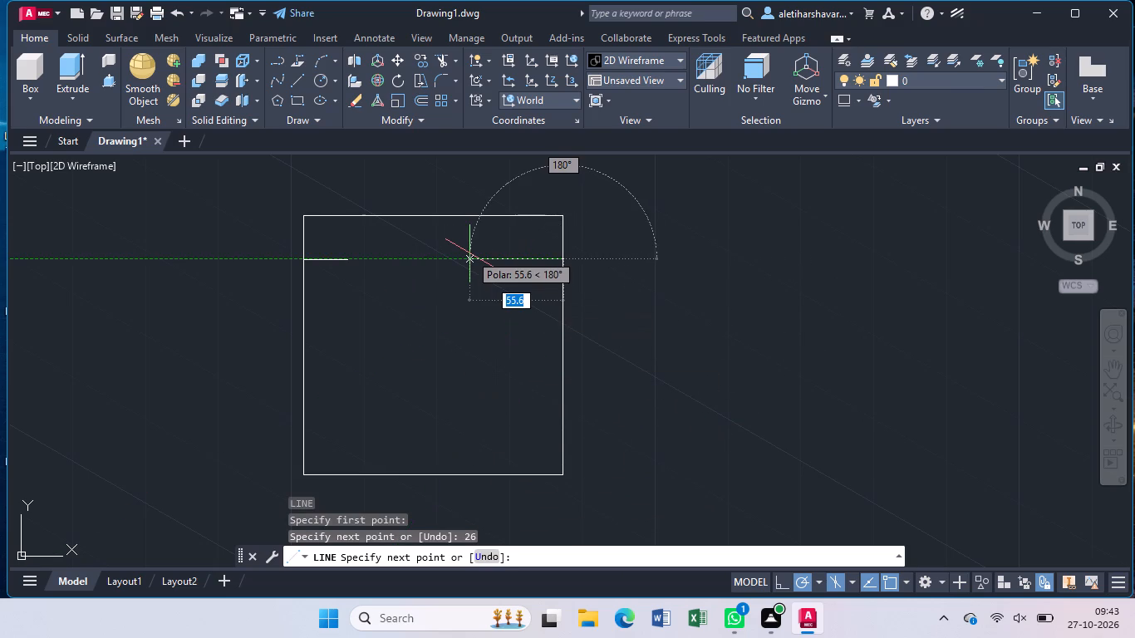
{"action": "type", "text": "26"}
{"action": "key", "text": "Return"}
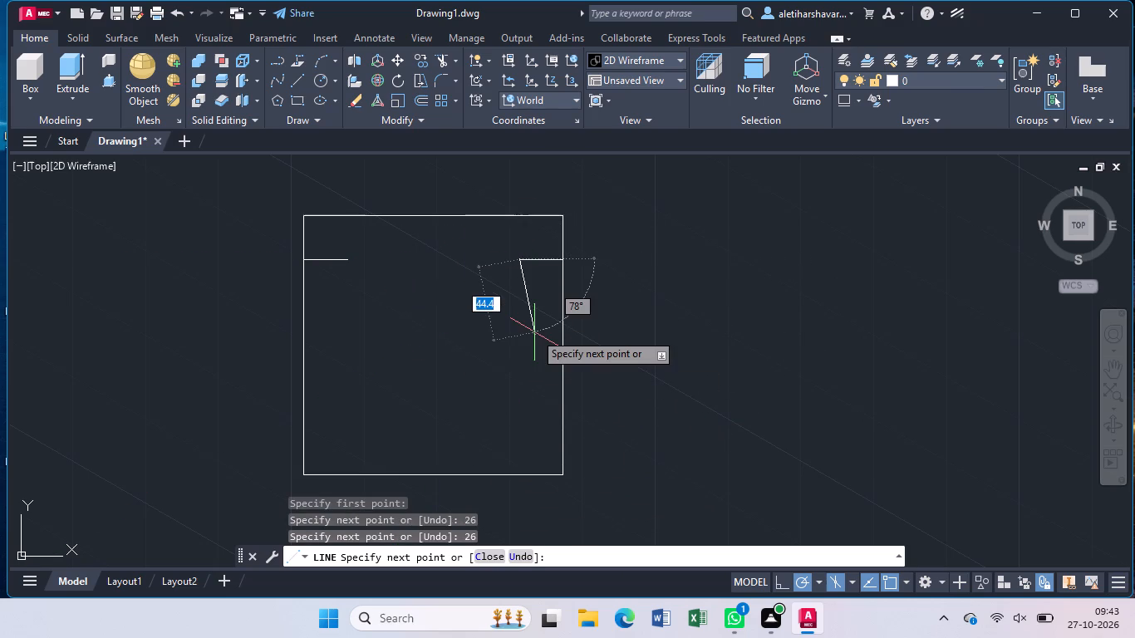
{"action": "key", "text": "Escape"}
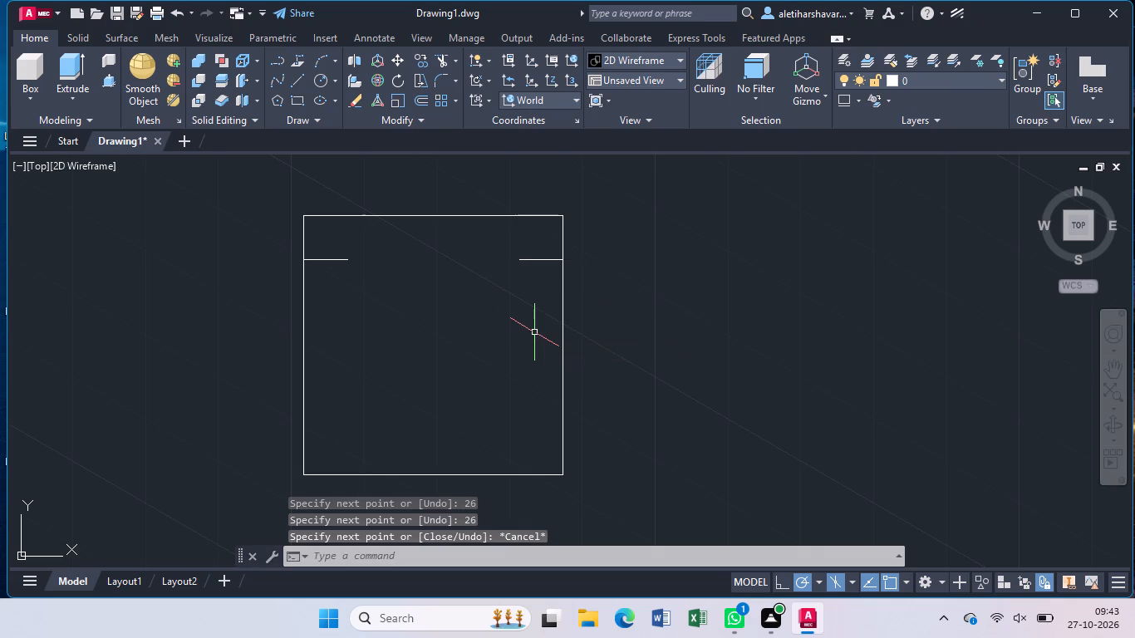
Draw a line from the square's lower-right corner 26 mm up its right edge, continuing 26 mm horizontally into the square.
{"action": "key", "text": "l"}
{"action": "key", "text": "Return"}
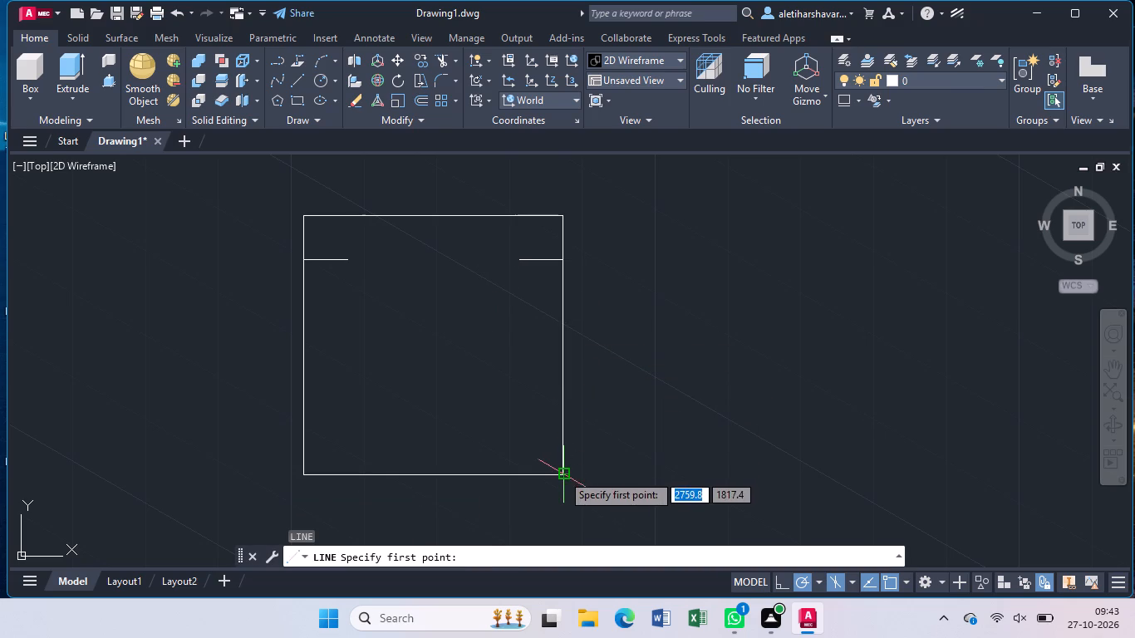
{"action": "left_click", "coordinate": [562, 474]}
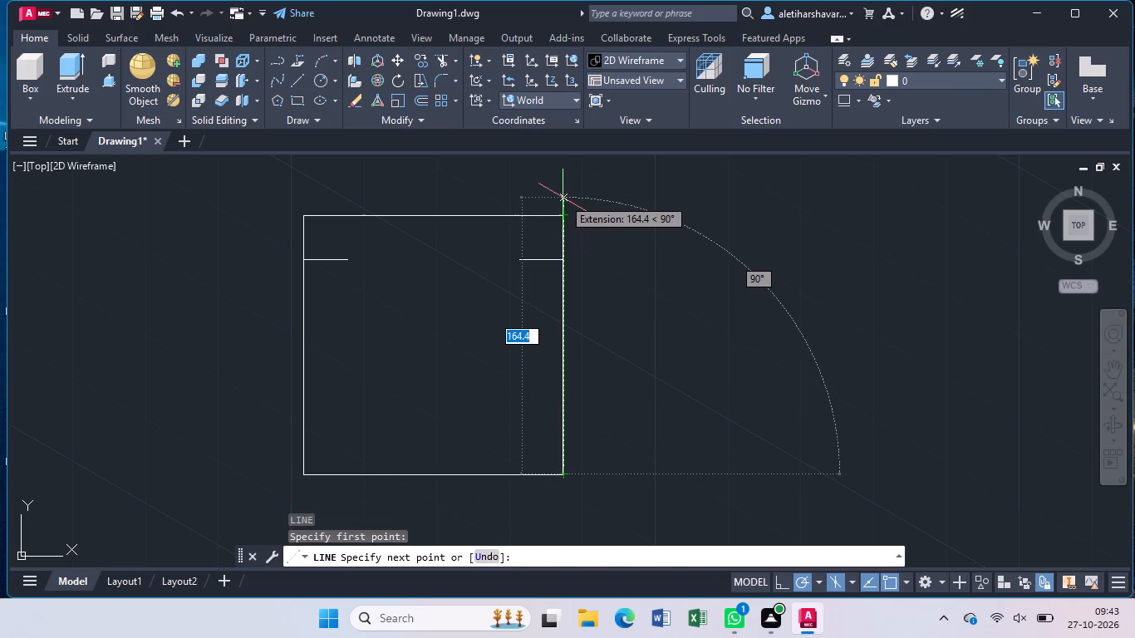
{"action": "type", "text": "26"}
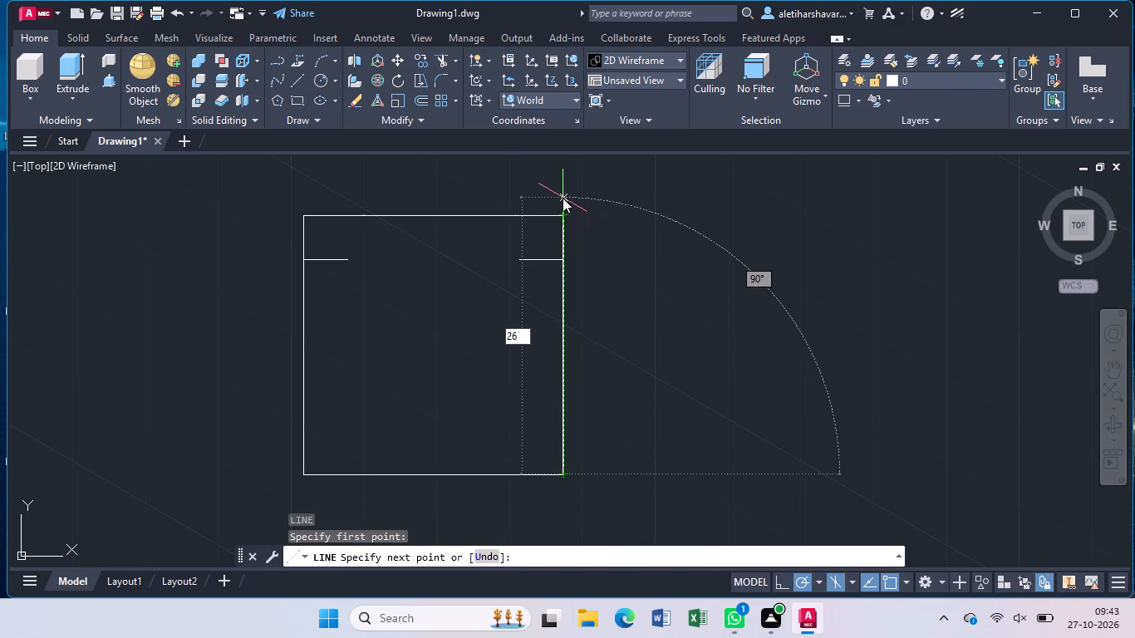
{"action": "key", "text": "Return"}
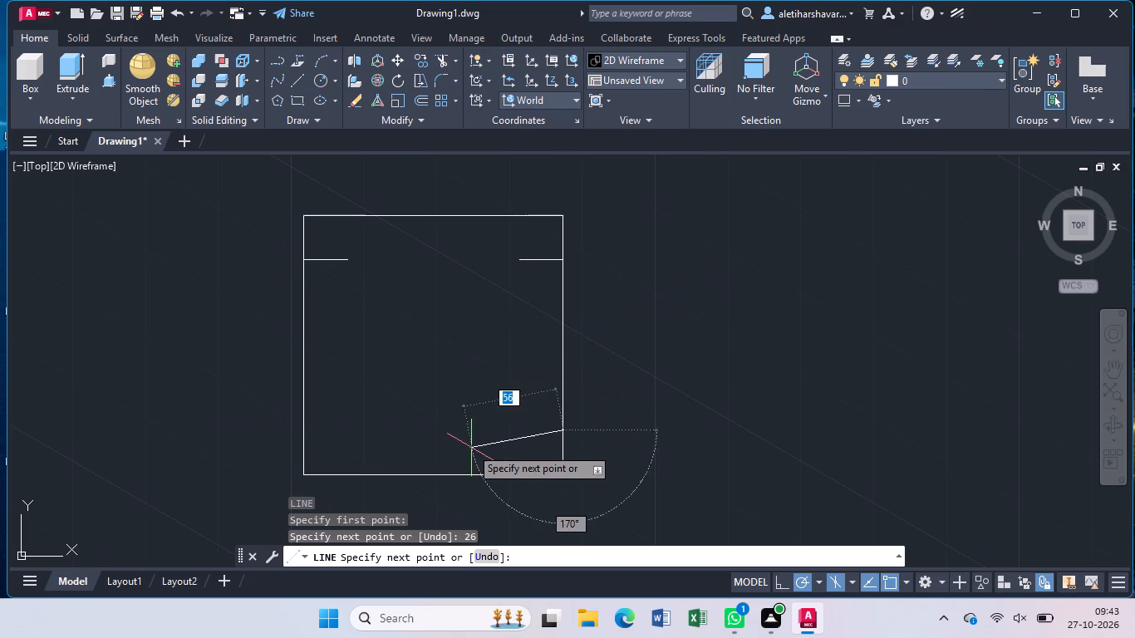
{"action": "type", "text": "26"}
{"action": "key", "text": "Return"}
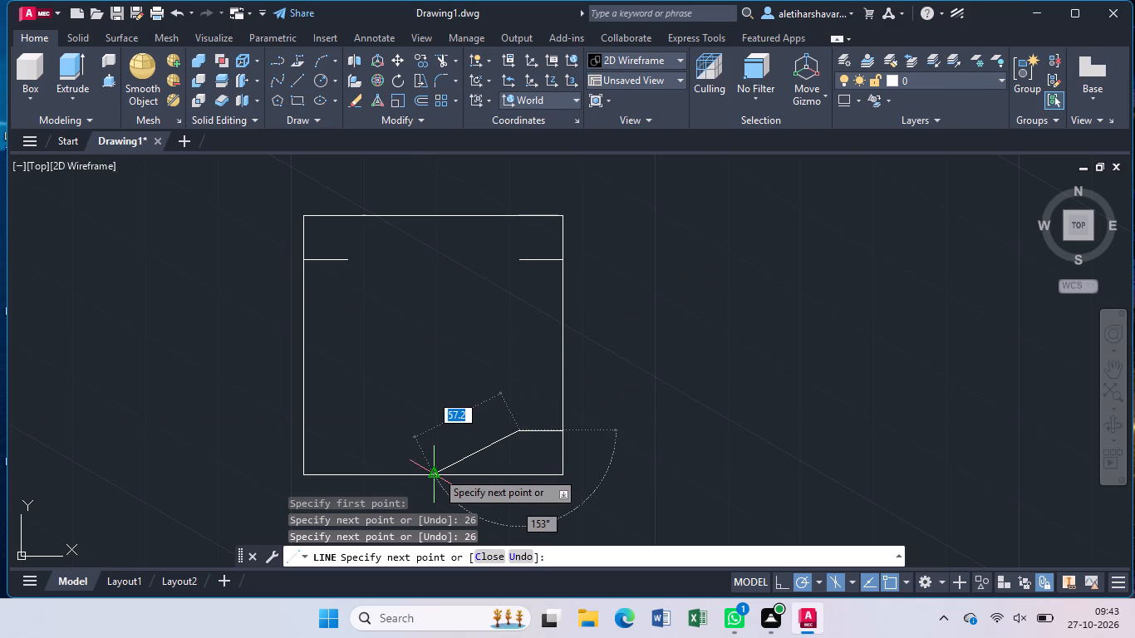
{"action": "key", "text": "Escape"}
Draw a line from the square's lower-left corner 26 mm up its left edge, continuing 26 mm horizontally into the square.
{"action": "key", "text": "l"}
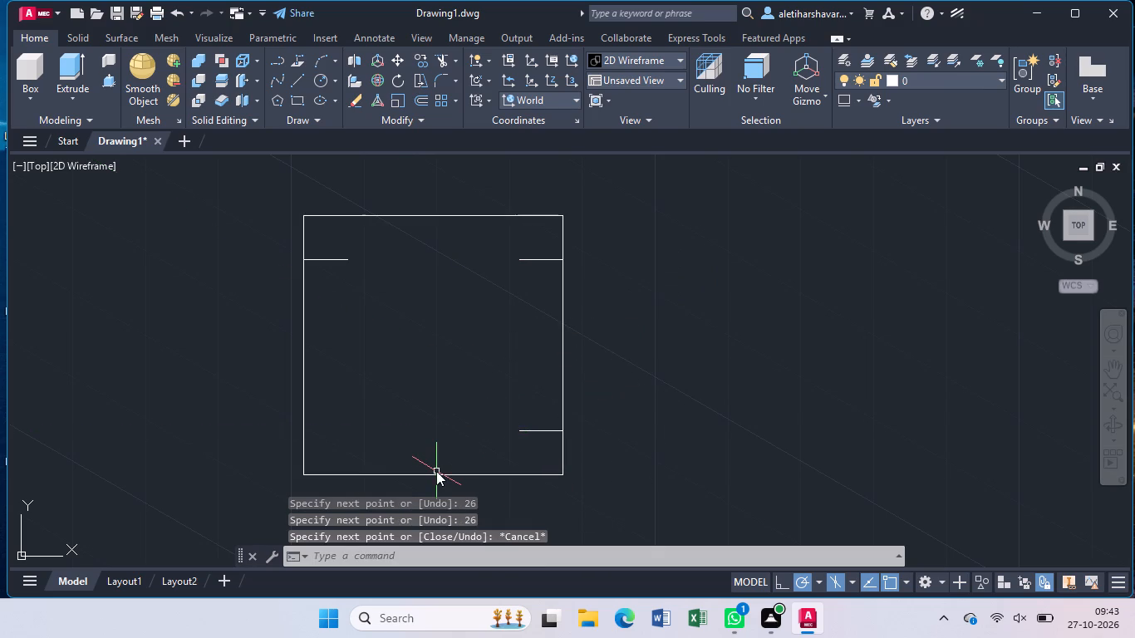
{"action": "key", "text": "Return"}
{"action": "left_click", "coordinate": [302, 474]}
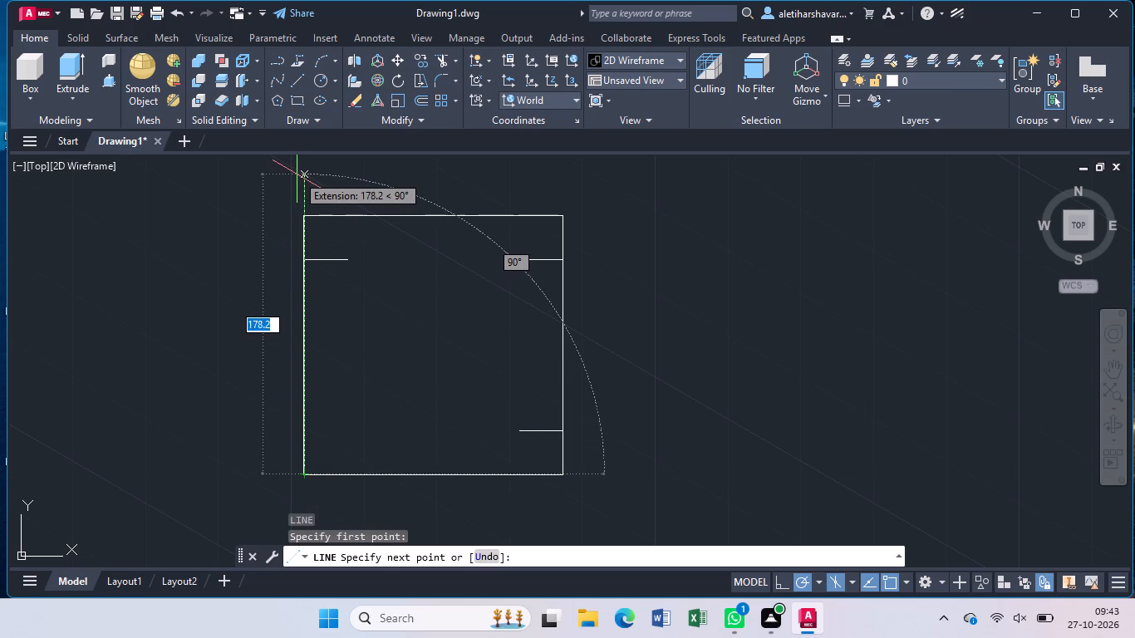
{"action": "type", "text": "26"}
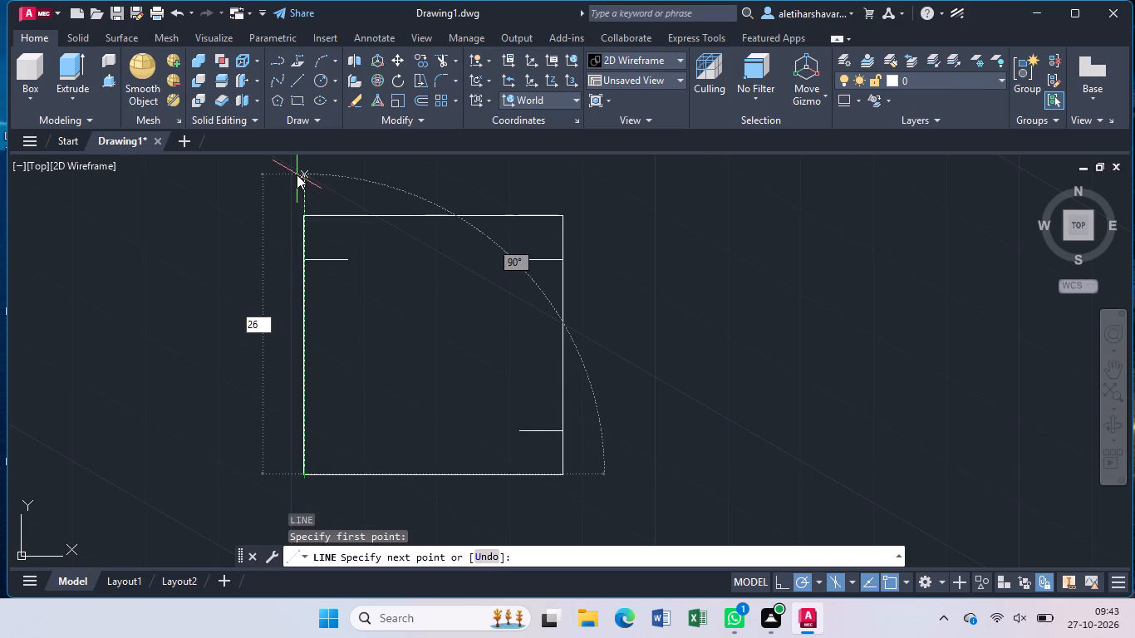
{"action": "key", "text": "Return"}
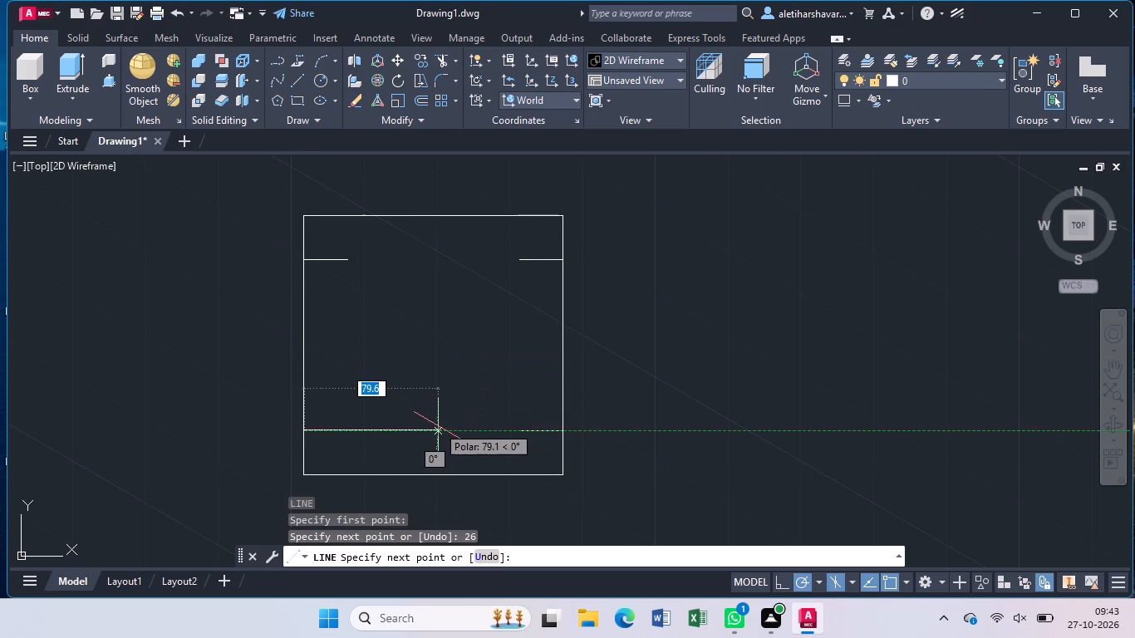
{"action": "type", "text": "26"}
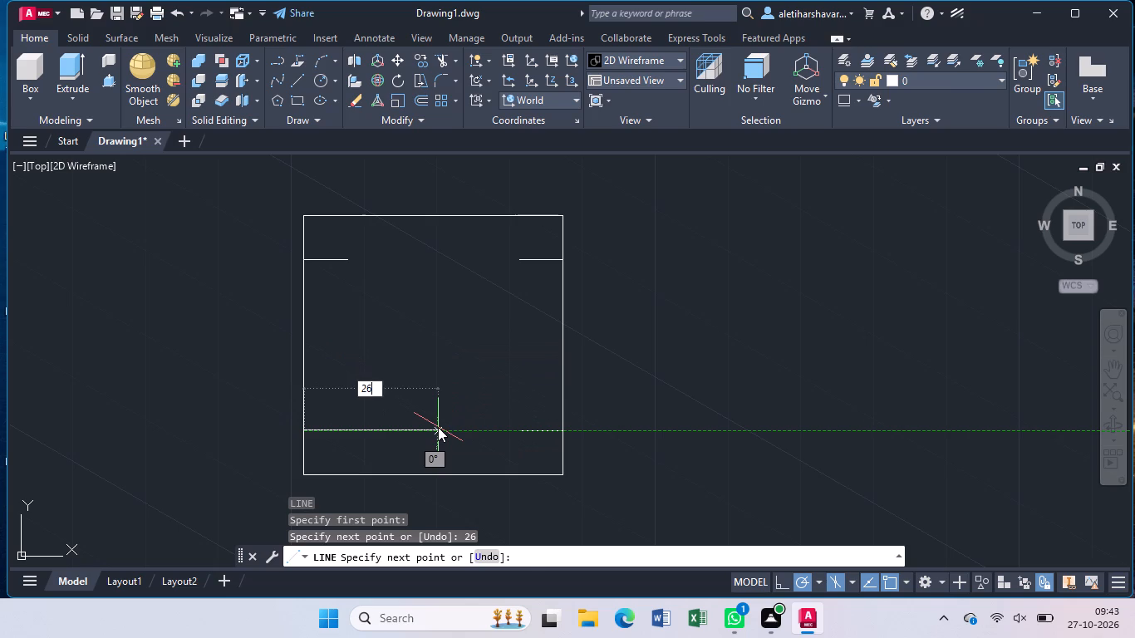
{"action": "key", "text": "Return"}
{"action": "key", "text": "Escape"}
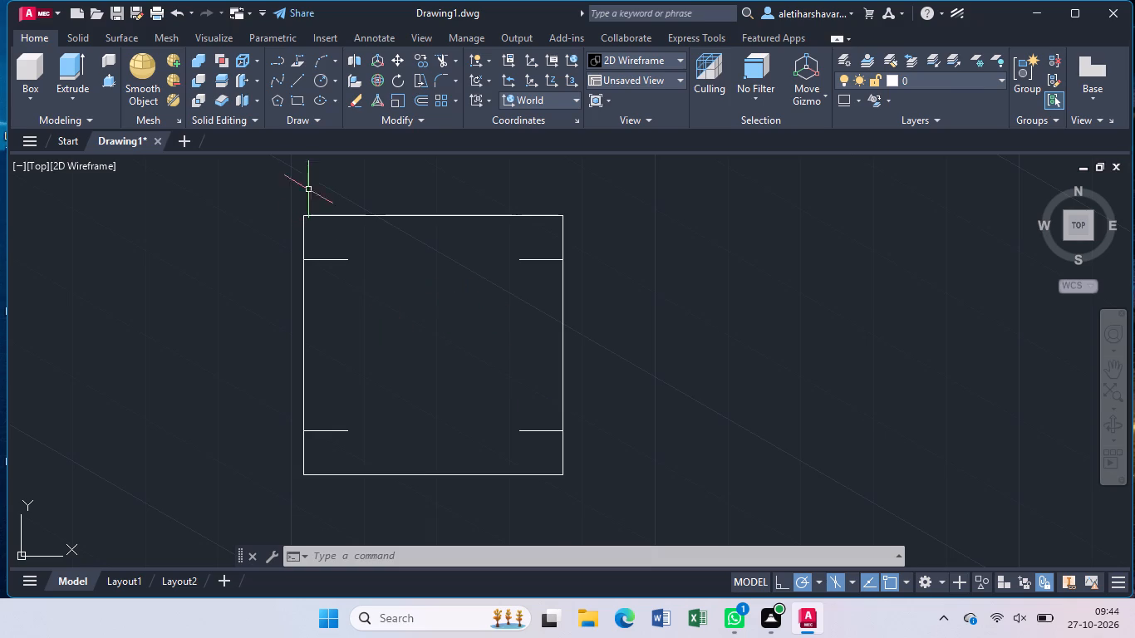
Draw a circle of radius 10 mm centred on the inner end of the upper-left 26 mm horizontal line.
{"action": "left_click", "coordinate": [312, 80]}
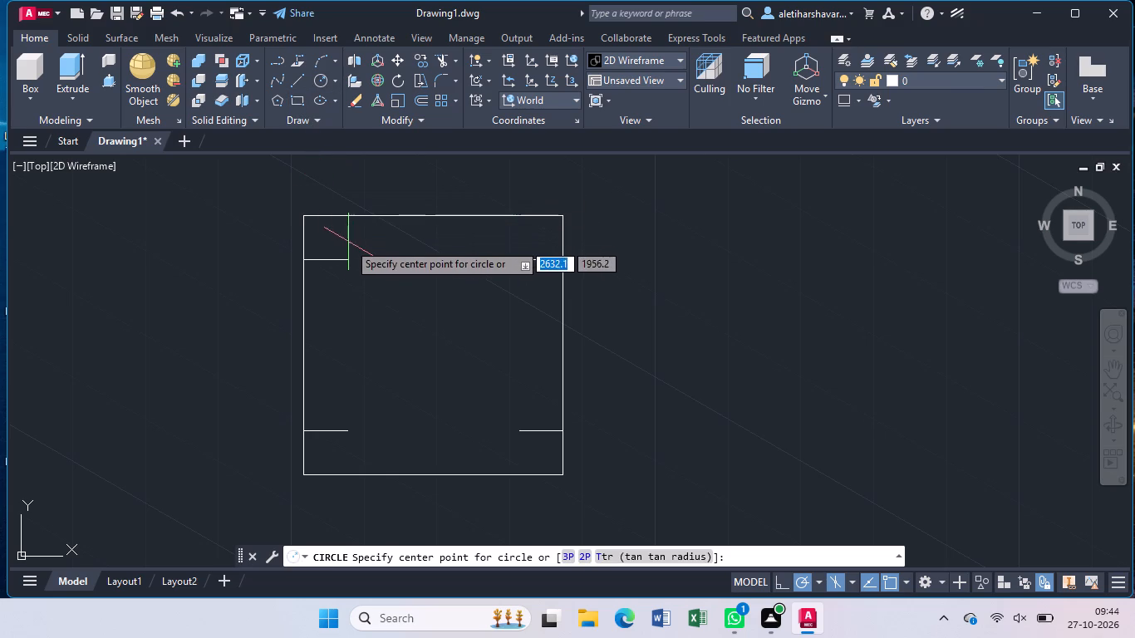
{"action": "left_click", "coordinate": [345, 258]}
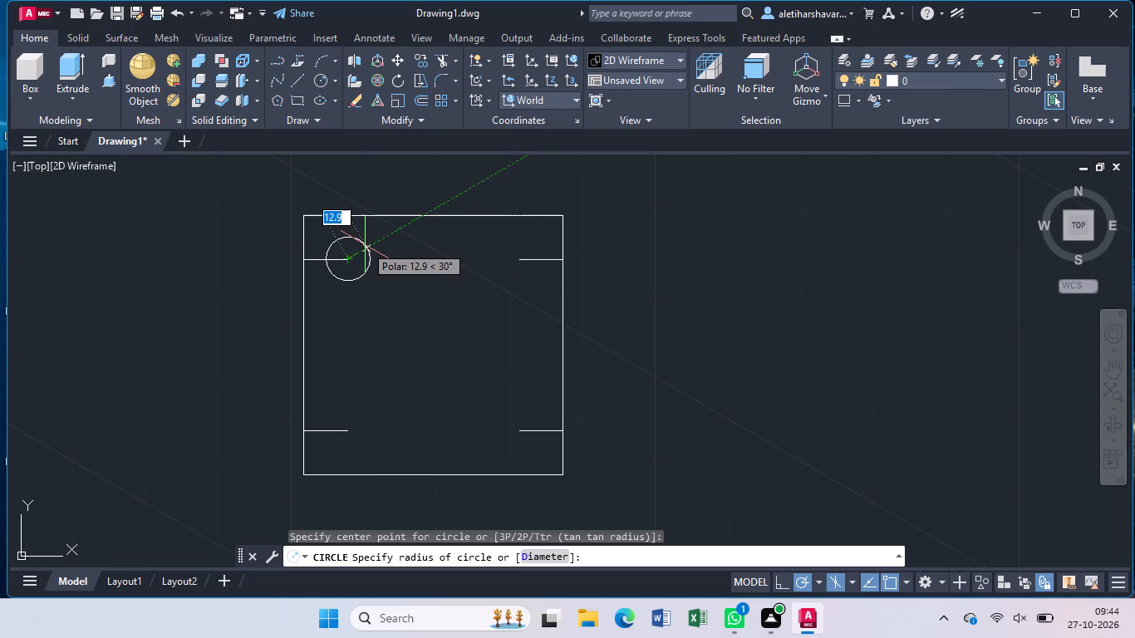
{"action": "type", "text": "10"}
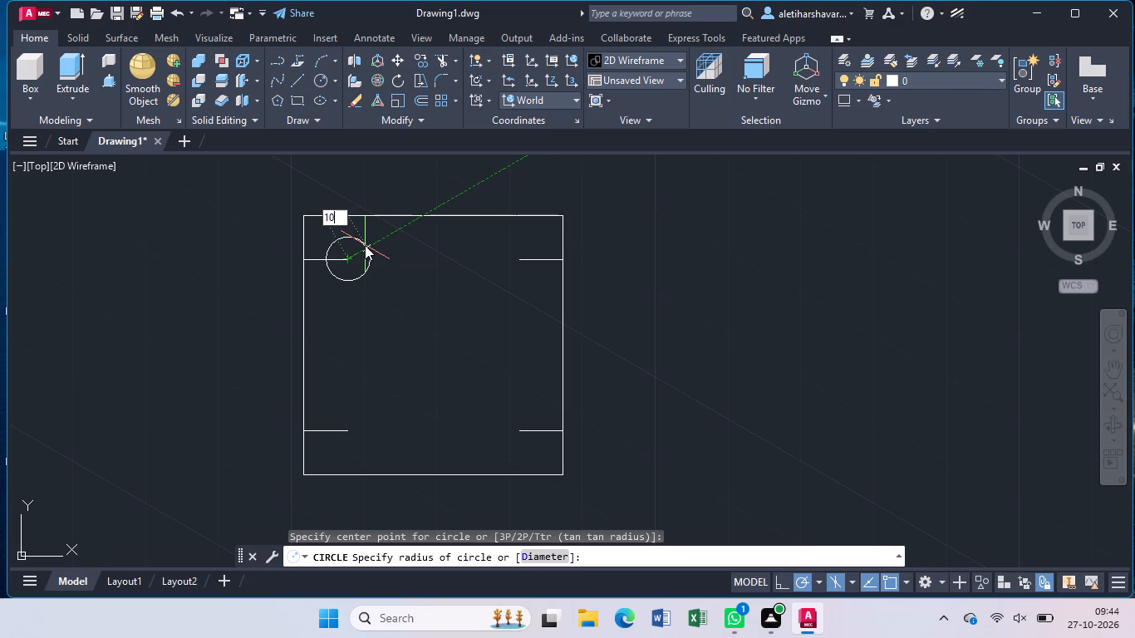
{"action": "key", "text": "Return"}
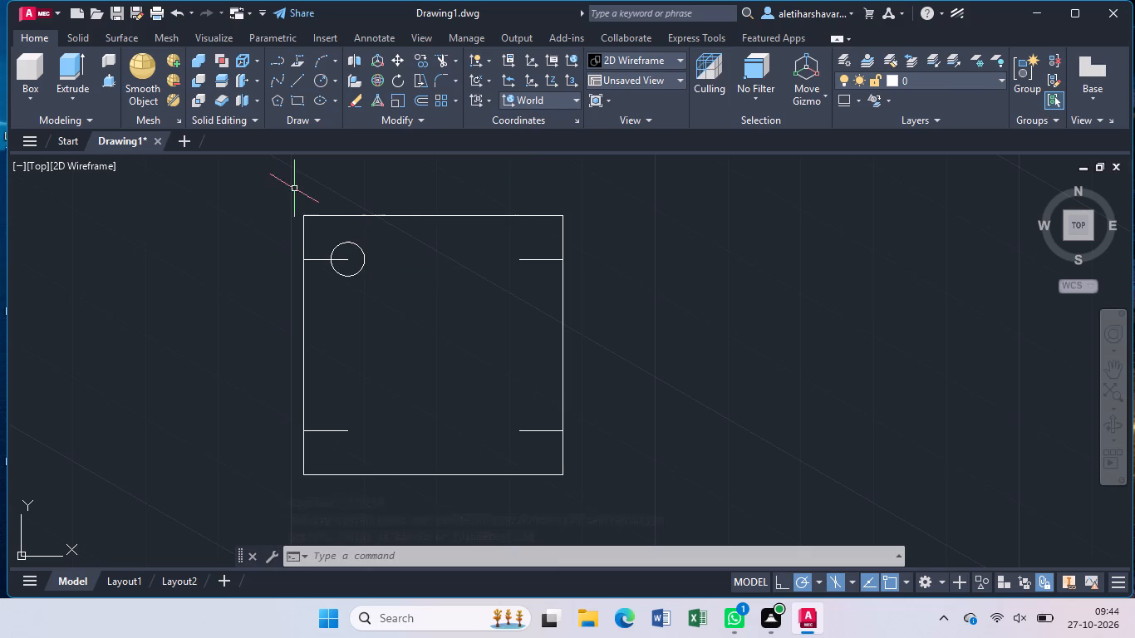
Copy the upper-left circle from its centre to the inner ends of the other three 26 mm horizontal lines.
{"action": "left_click", "coordinate": [361, 253]}
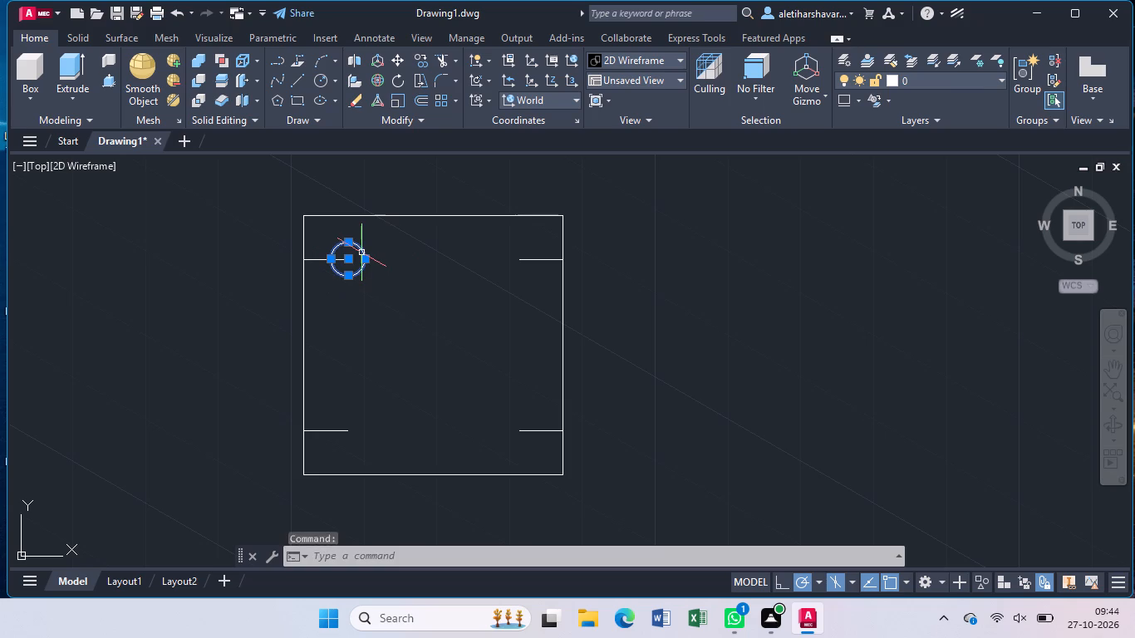
{"action": "type", "text": "co"}
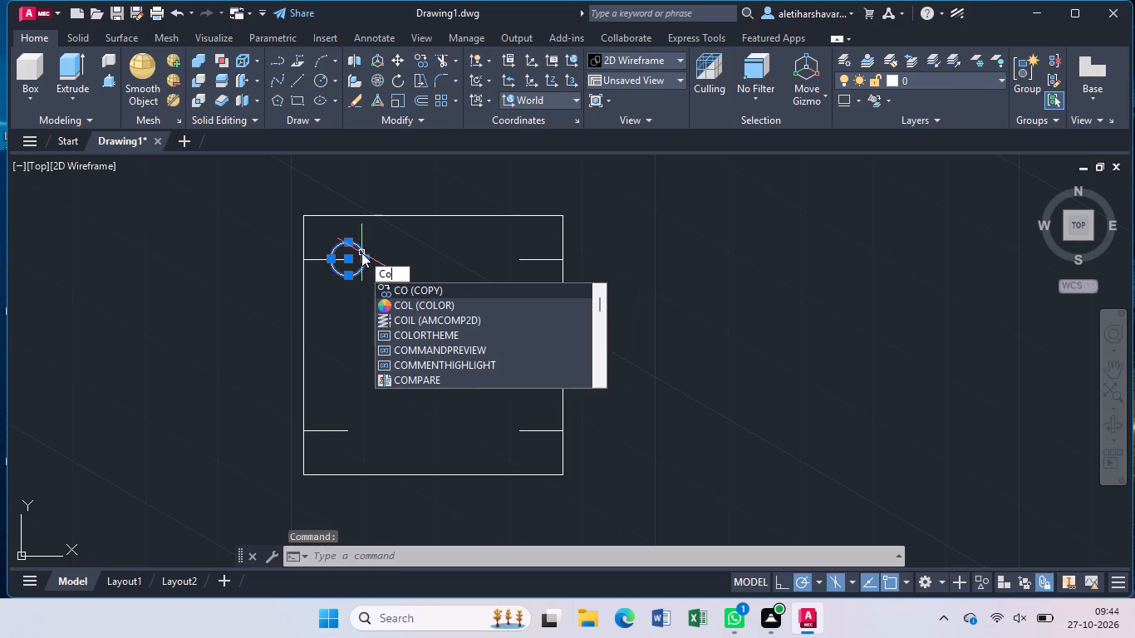
{"action": "key", "text": "Return"}
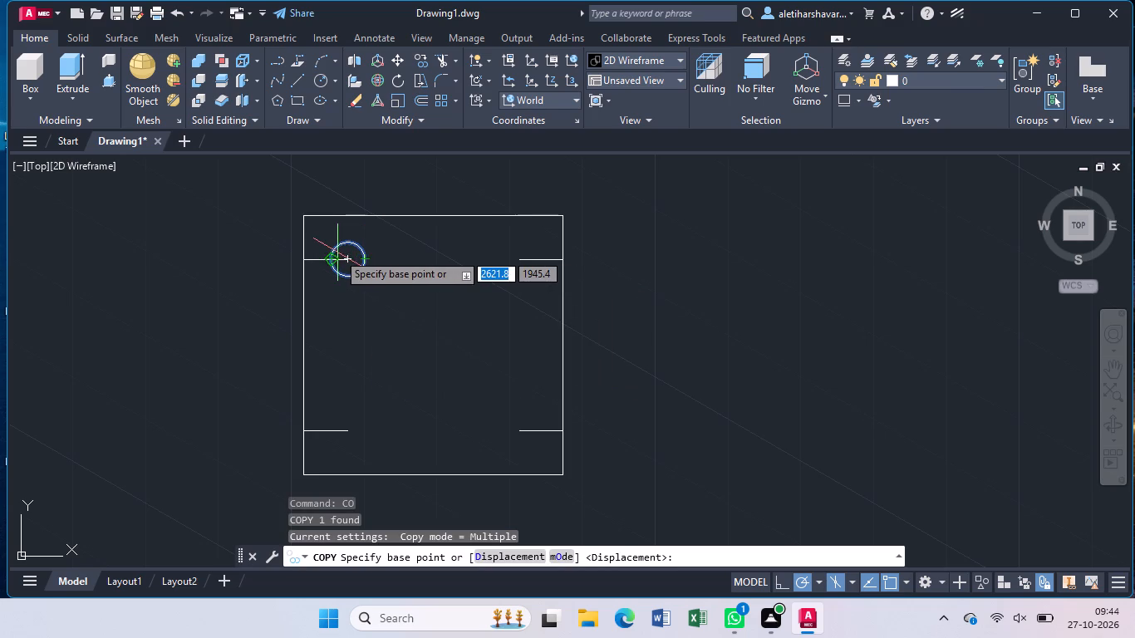
{"action": "left_click", "coordinate": [346, 258]}
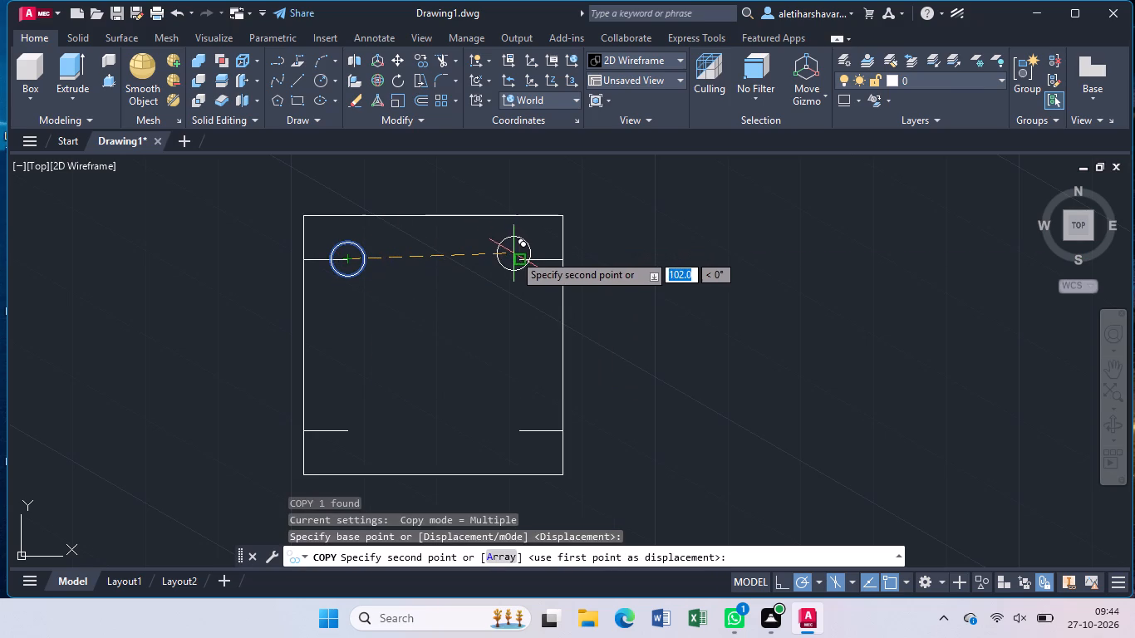
{"action": "left_click", "coordinate": [518, 256]}
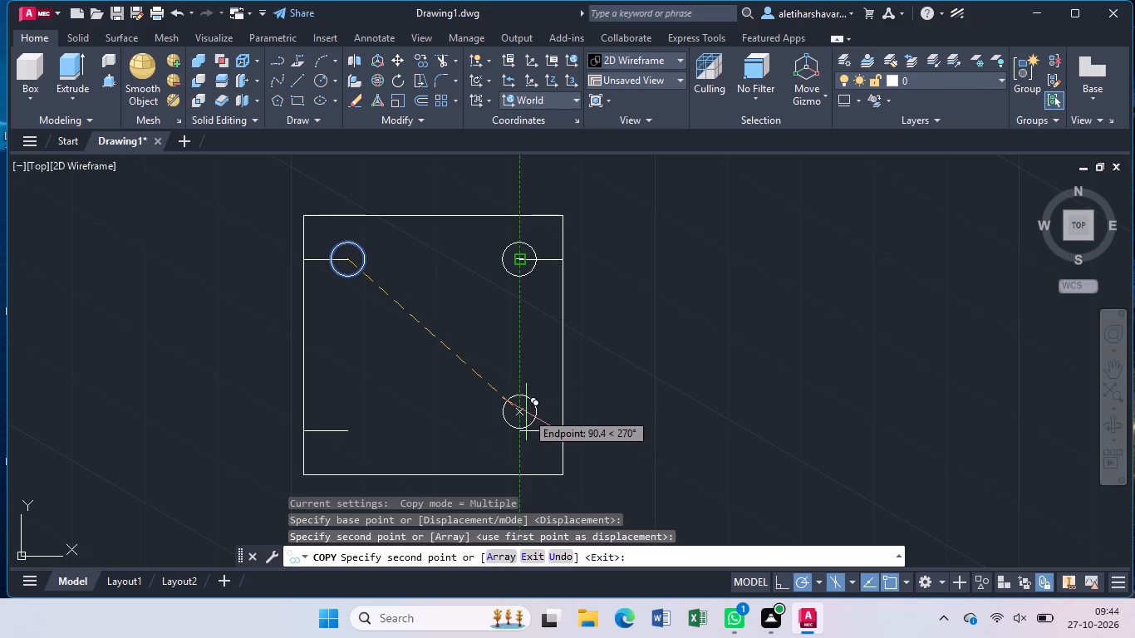
{"action": "left_click", "coordinate": [518, 428]}
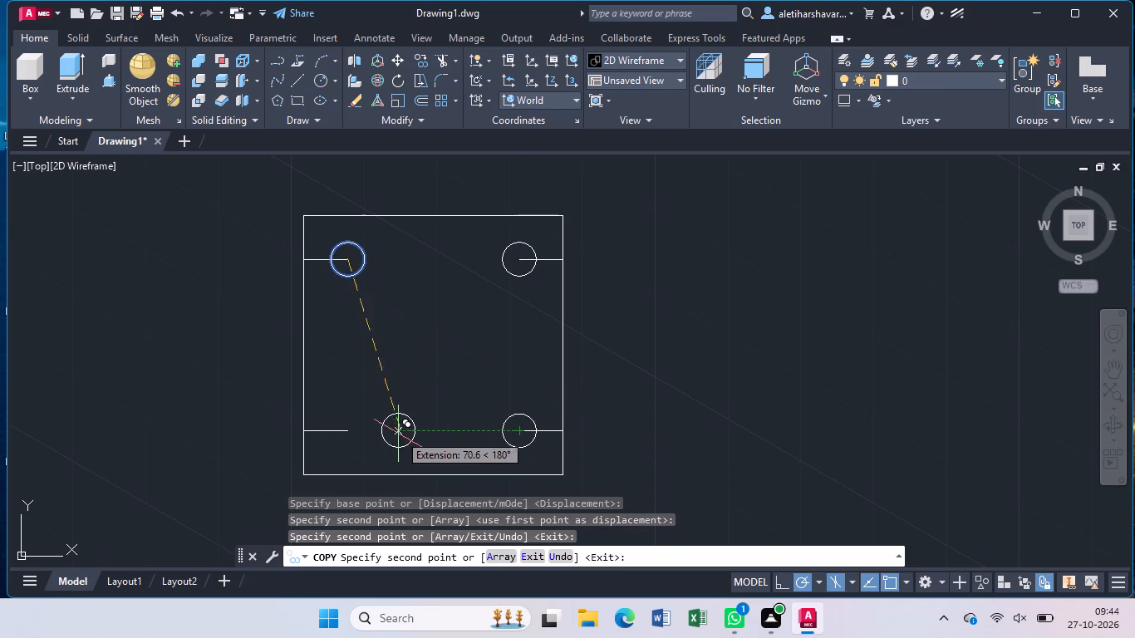
{"action": "left_click", "coordinate": [347, 436]}
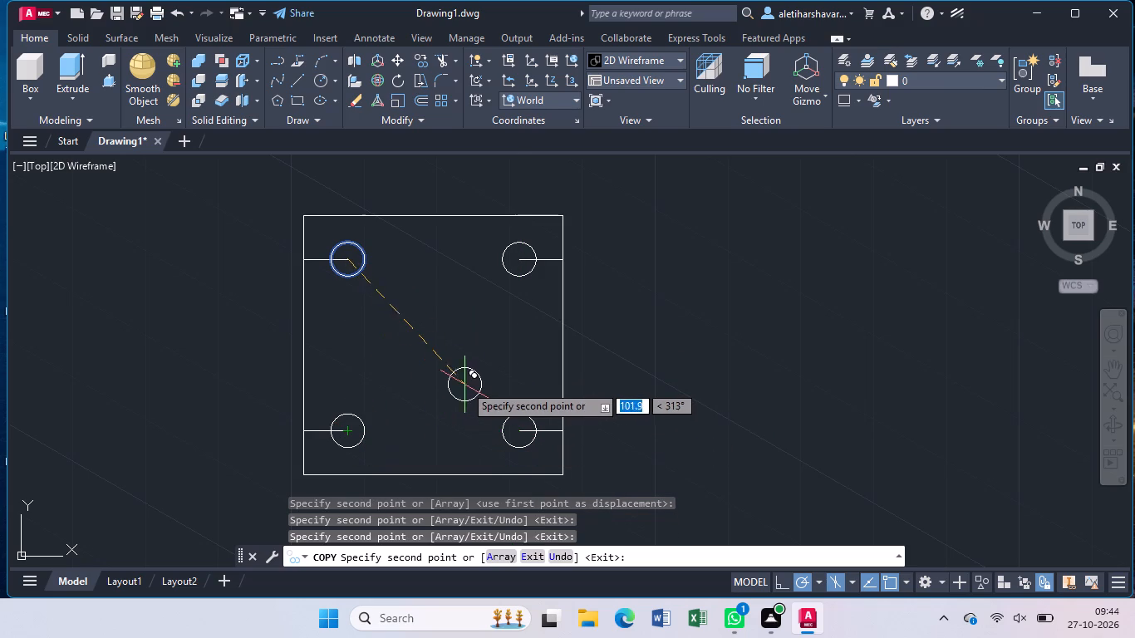
{"action": "key", "text": "Escape"}
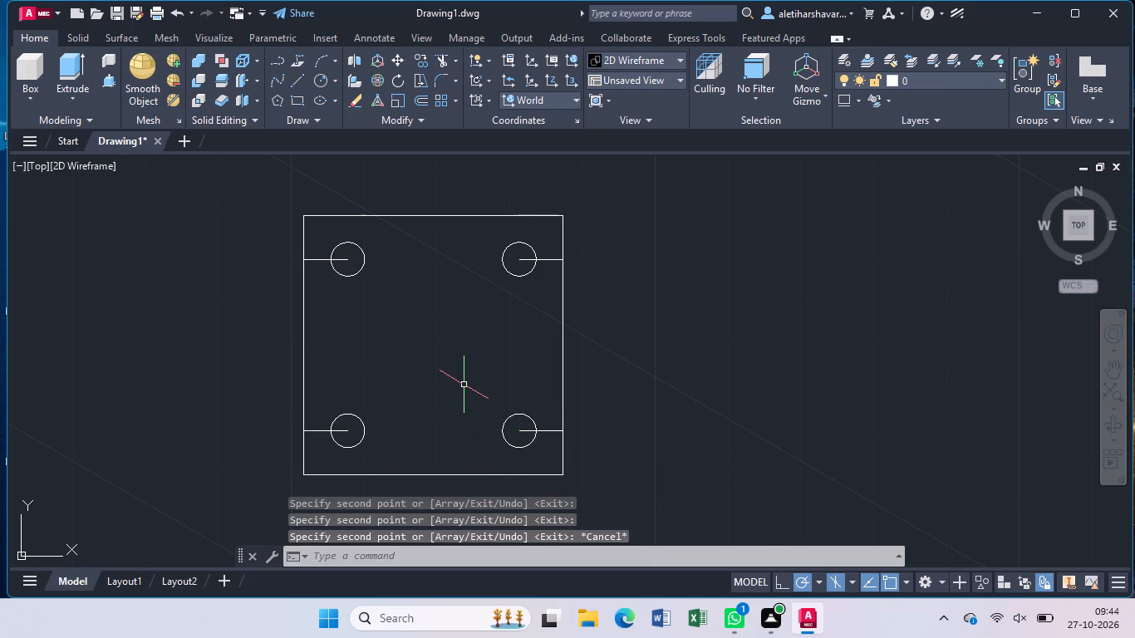
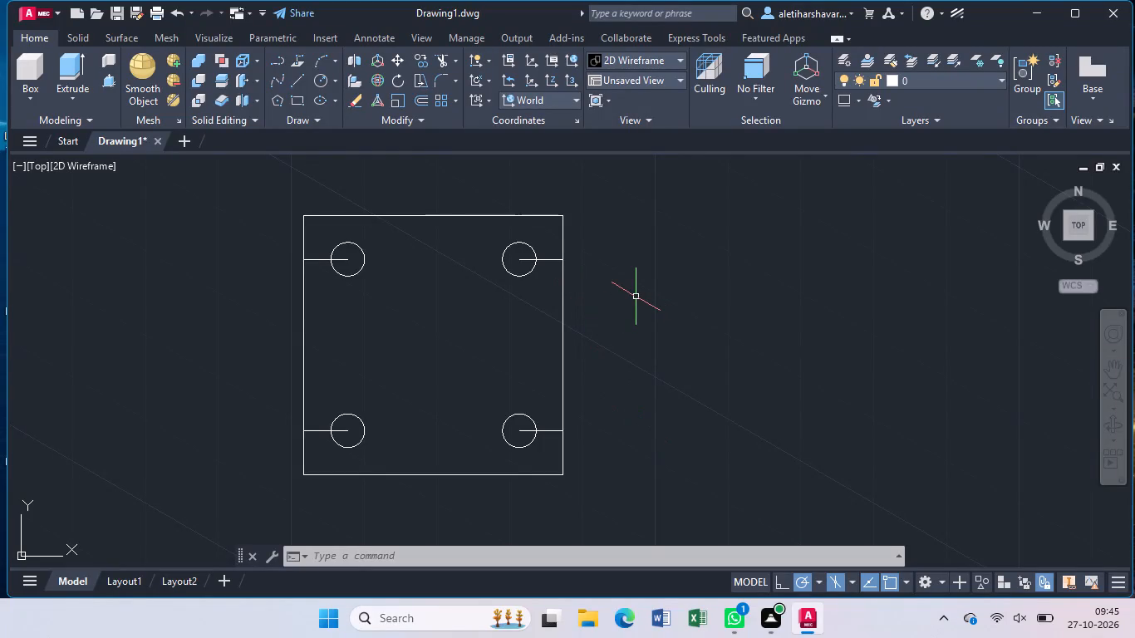
Erase the eight 26 mm construction lines at the square's four corners, keeping the outline and circles.
{"action": "left_click", "coordinate": [543, 261]}
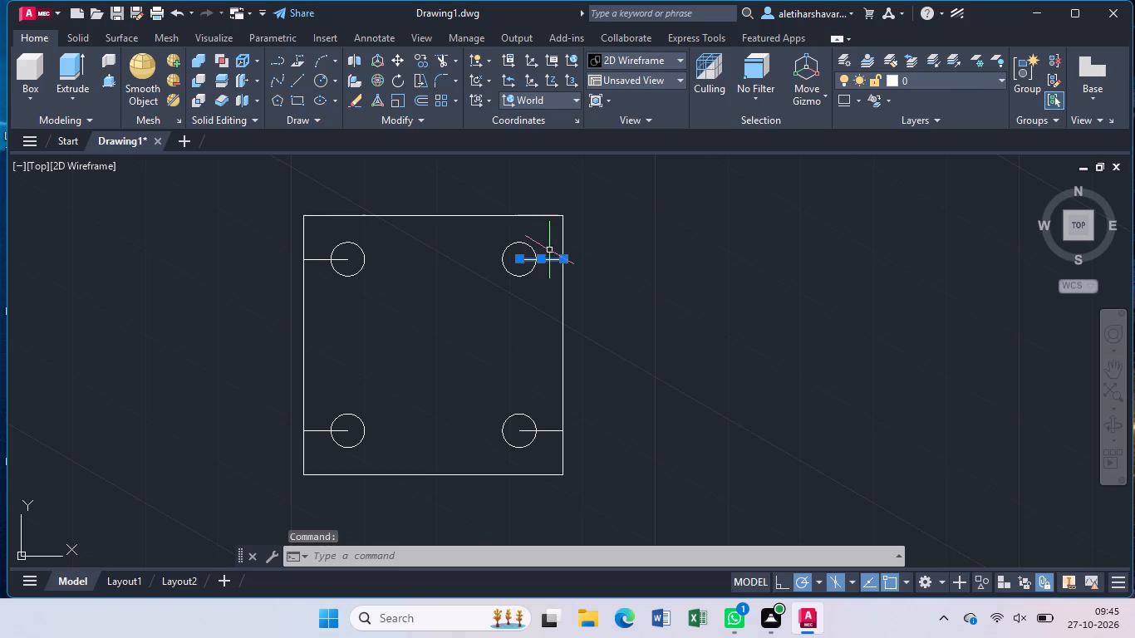
{"action": "left_click", "coordinate": [561, 238]}
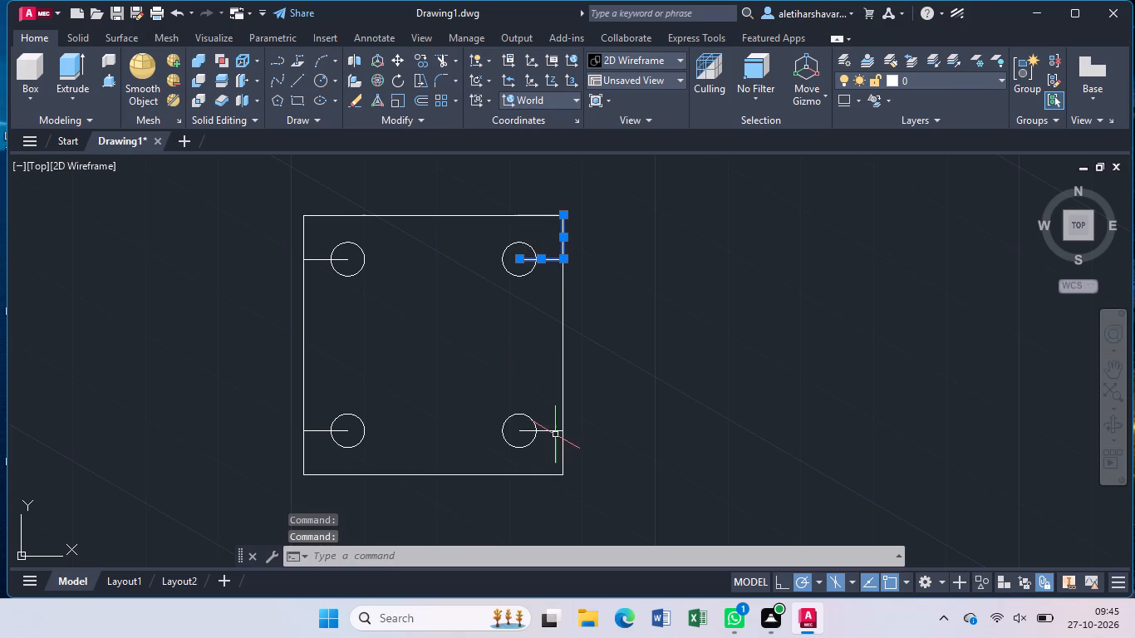
{"action": "left_click", "coordinate": [548, 430]}
{"action": "left_click", "coordinate": [562, 455]}
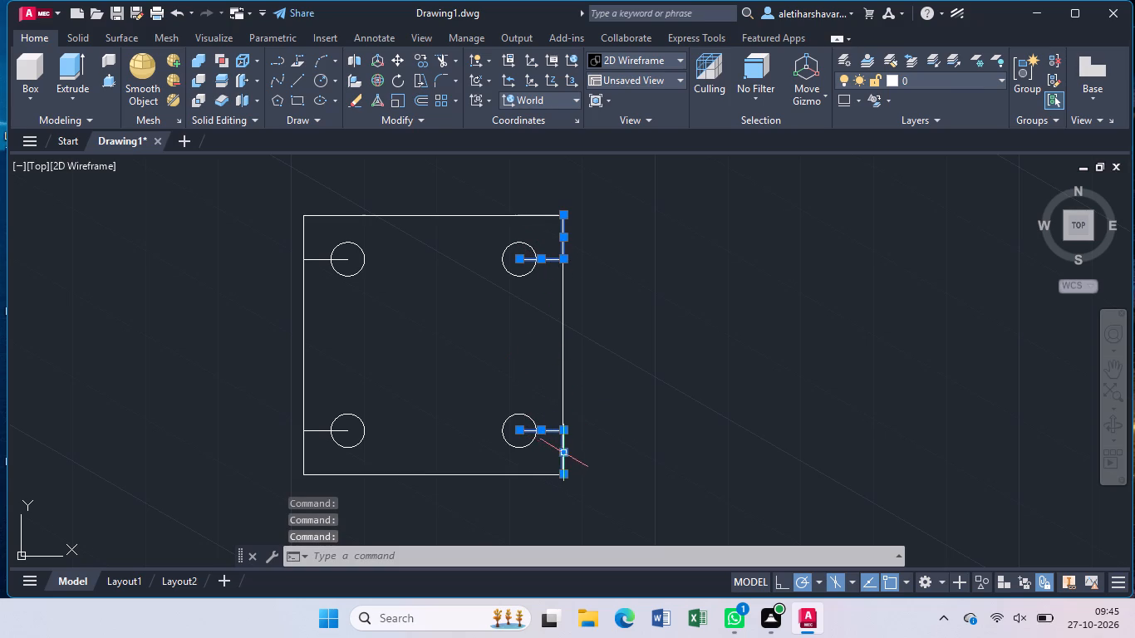
{"action": "left_click", "coordinate": [317, 433]}
{"action": "left_click", "coordinate": [302, 454]}
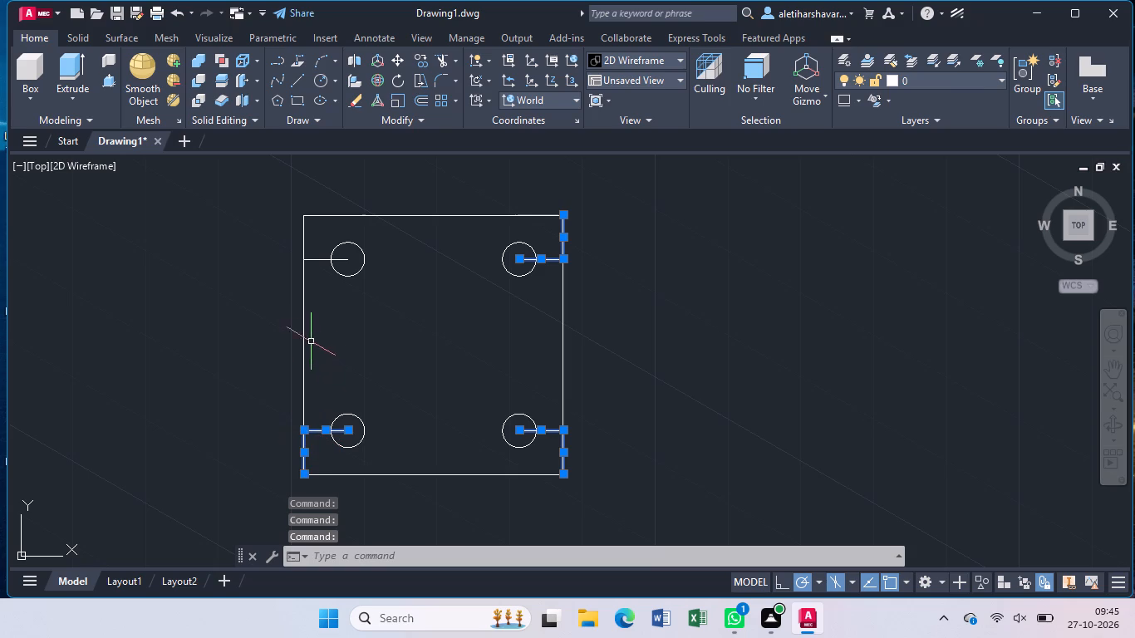
{"action": "left_click", "coordinate": [303, 254]}
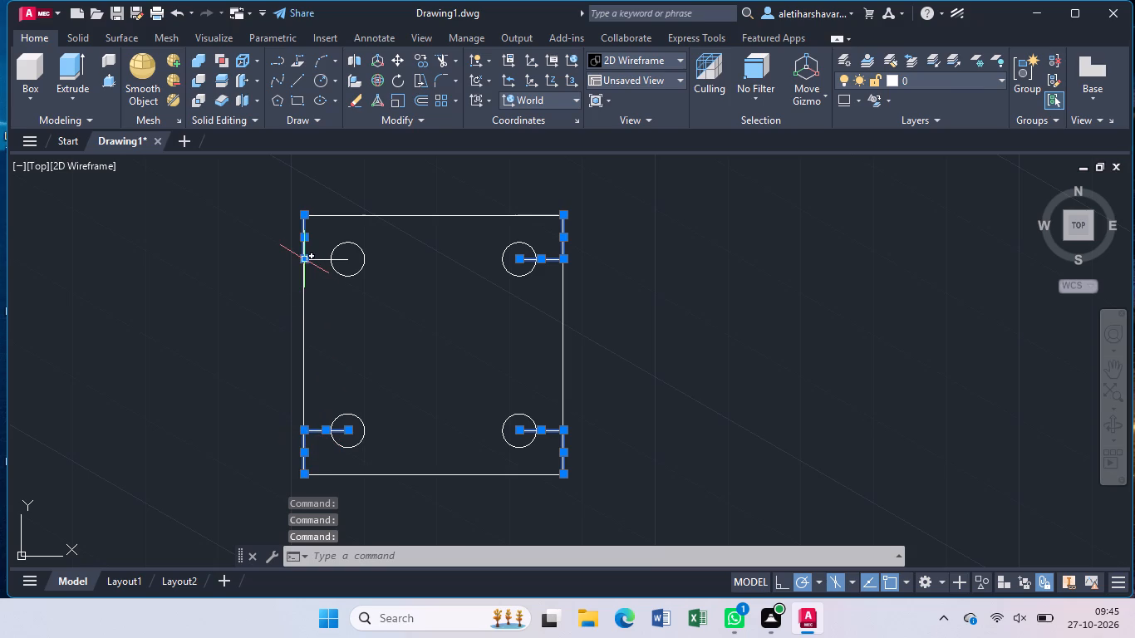
{"action": "left_click", "coordinate": [322, 259]}
{"action": "key", "text": "Delete"}
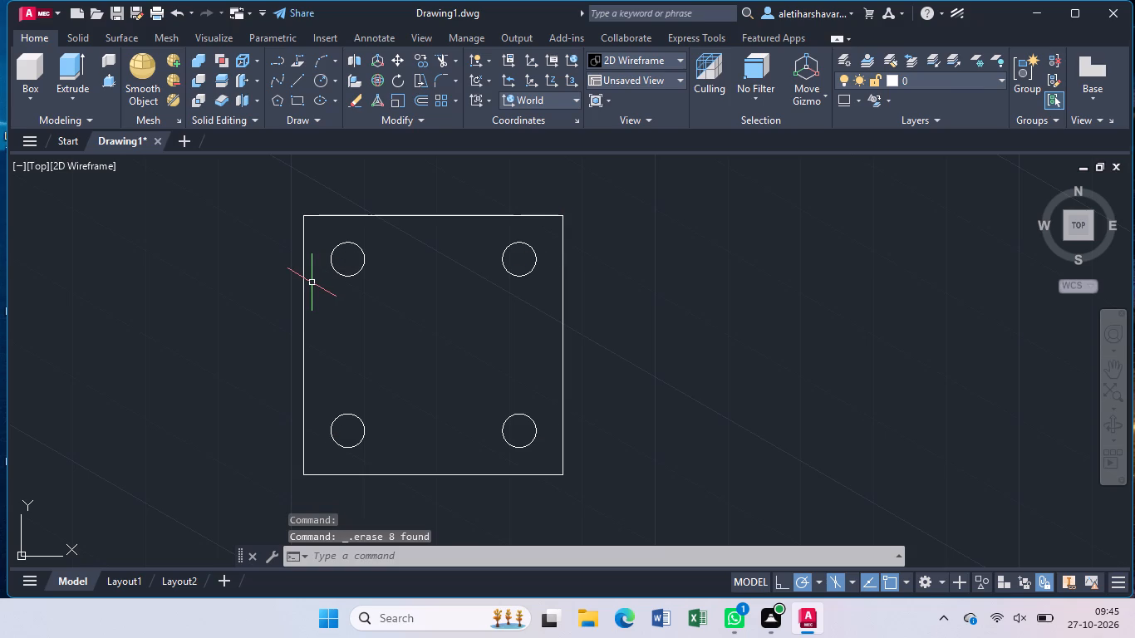
Fillet the square's upper-left corner with a radius of 26 mm, without placing a radius dimension.
{"action": "key", "text": "f"}
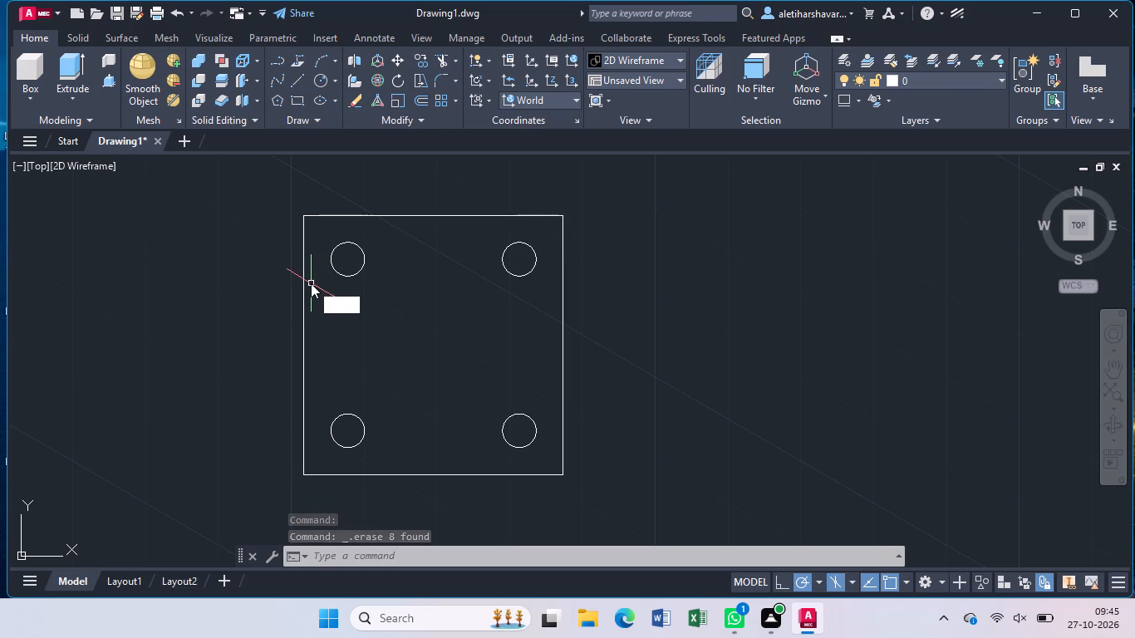
{"action": "key", "text": "Return"}
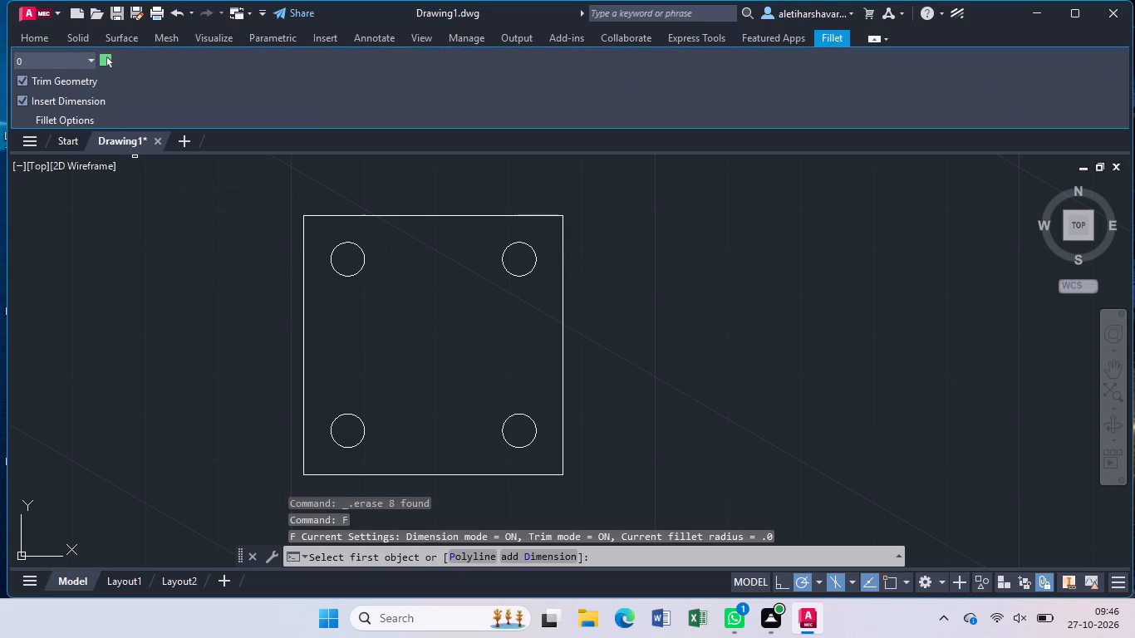
{"action": "left_click", "coordinate": [56, 60]}
{"action": "key", "text": "BackSpace"}
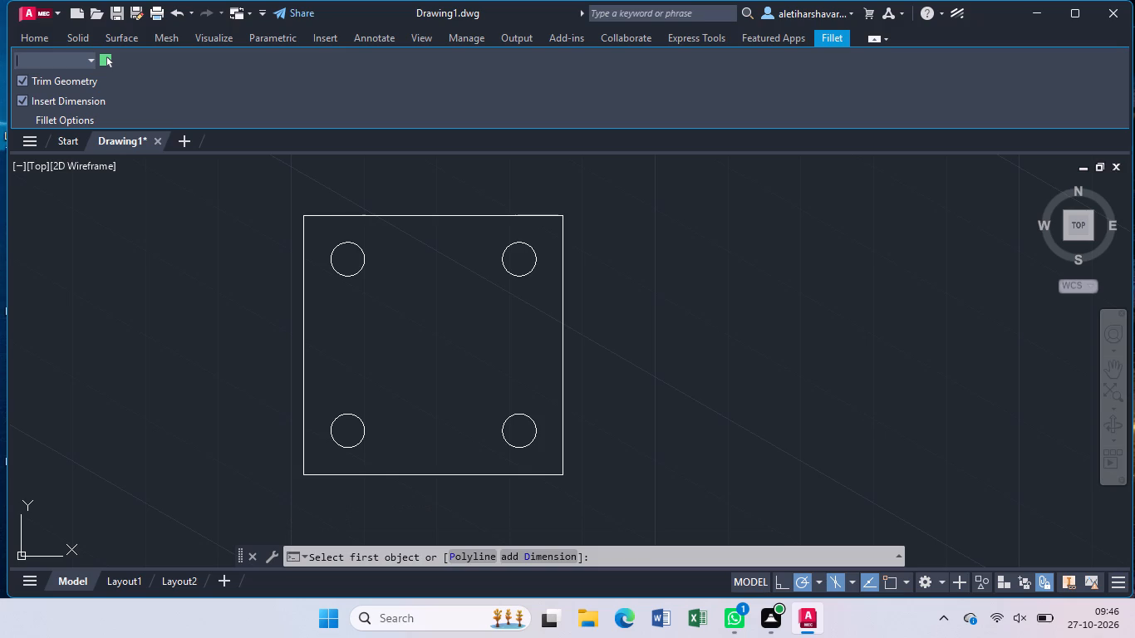
{"action": "type", "text": "26"}
{"action": "key", "text": "Return"}
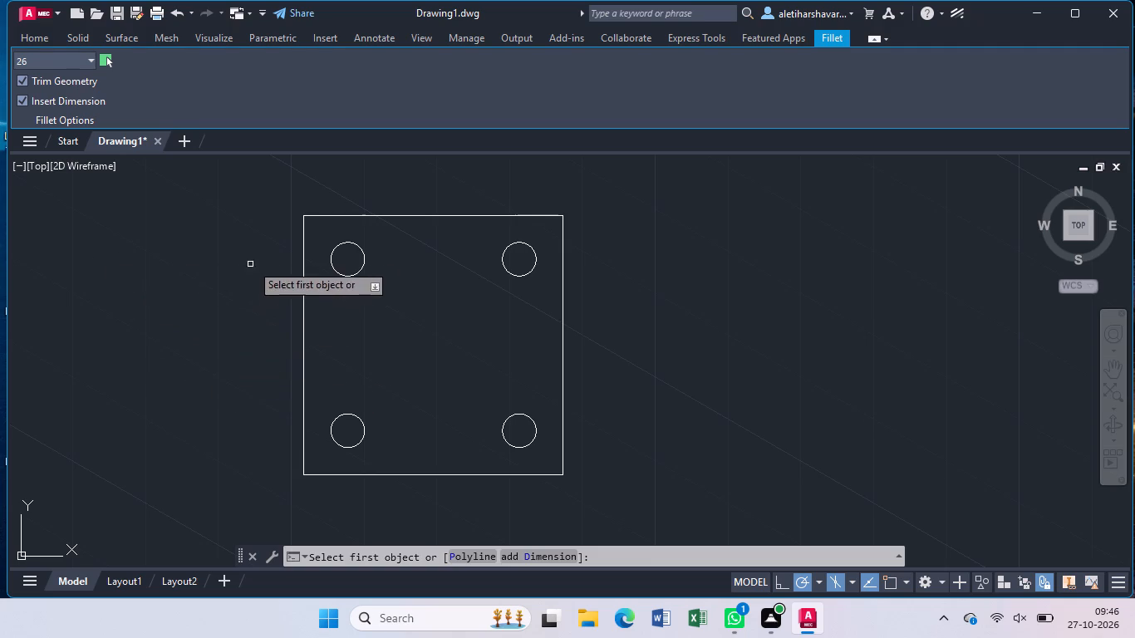
{"action": "left_click", "coordinate": [327, 218]}
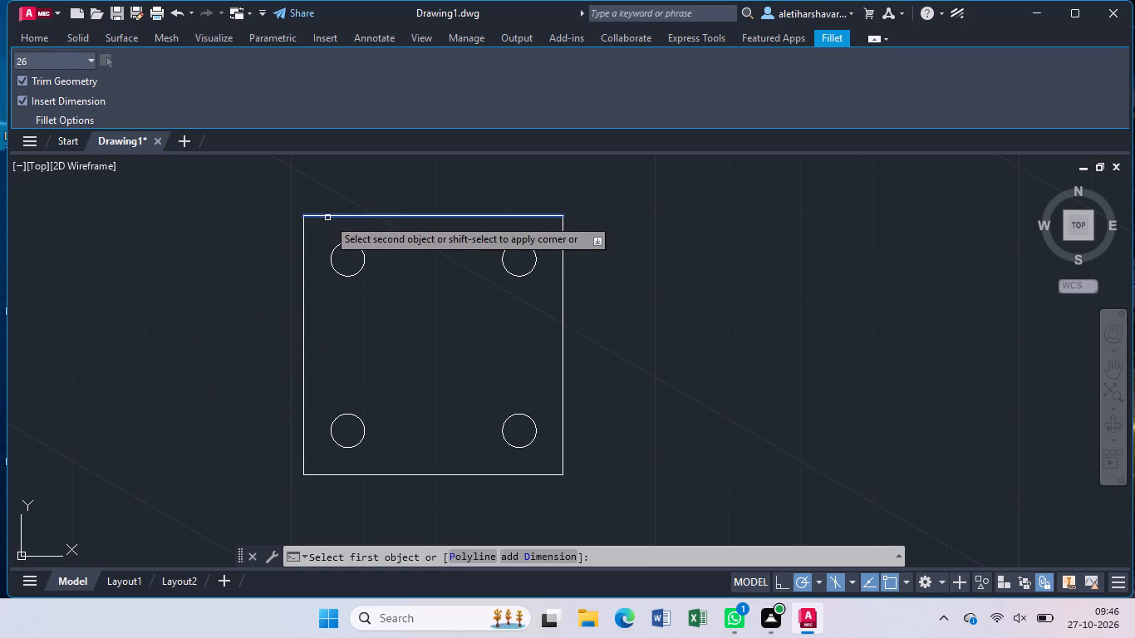
{"action": "left_click", "coordinate": [303, 248]}
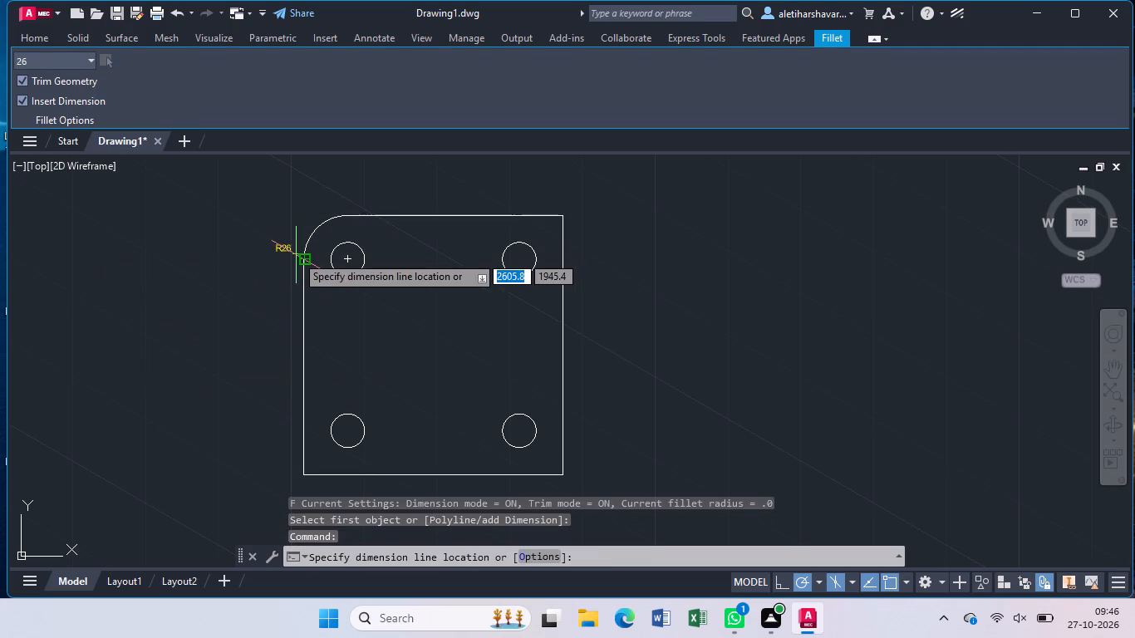
{"action": "key", "text": "Escape"}
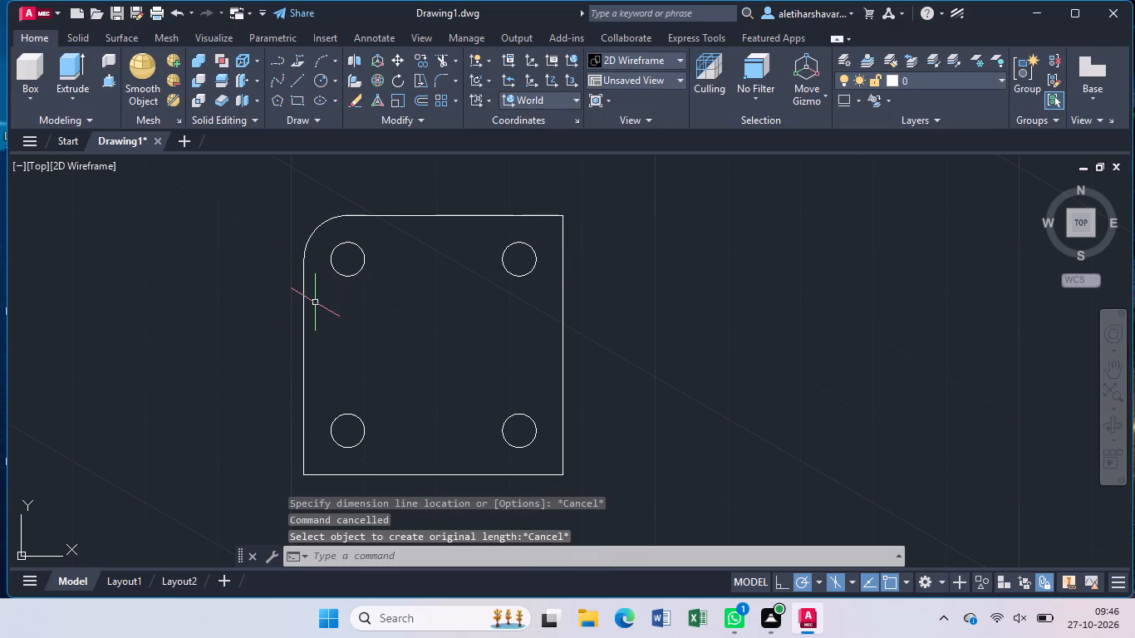
Fillet the square's lower-left corner at radius 26 mm, without placing a radius dimension.
{"action": "key", "text": "Return"}
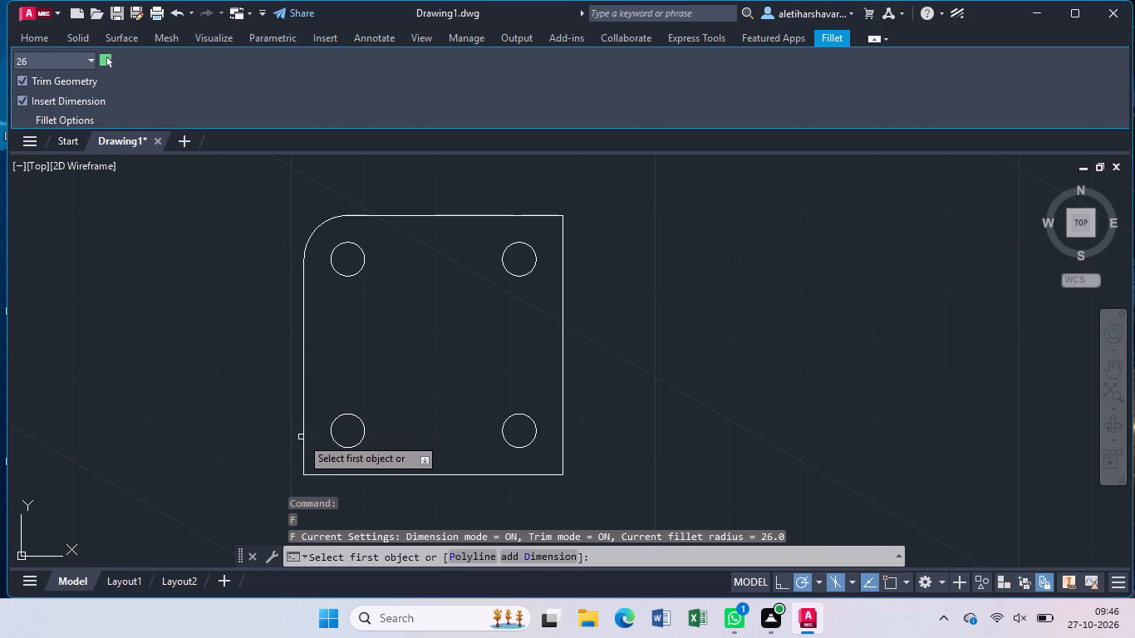
{"action": "left_click", "coordinate": [303, 440]}
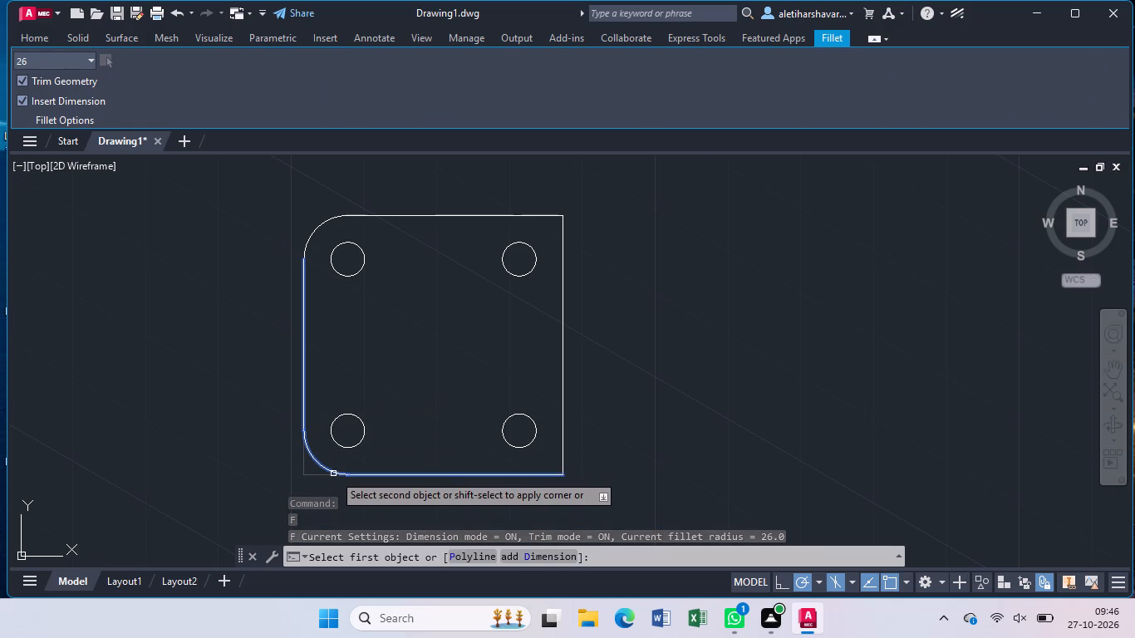
{"action": "left_click", "coordinate": [333, 474]}
{"action": "key", "text": "Escape"}
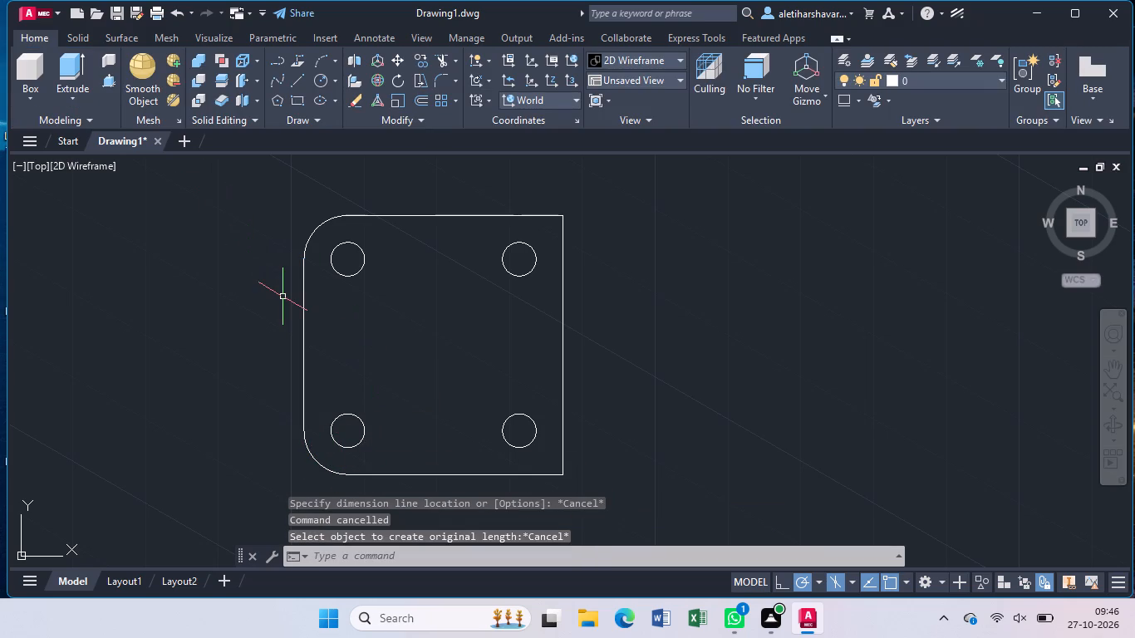
Fillet the square's upper-right corner at radius 26 mm, without placing a radius dimension.
{"action": "key", "text": "f"}
{"action": "key", "text": "Return"}
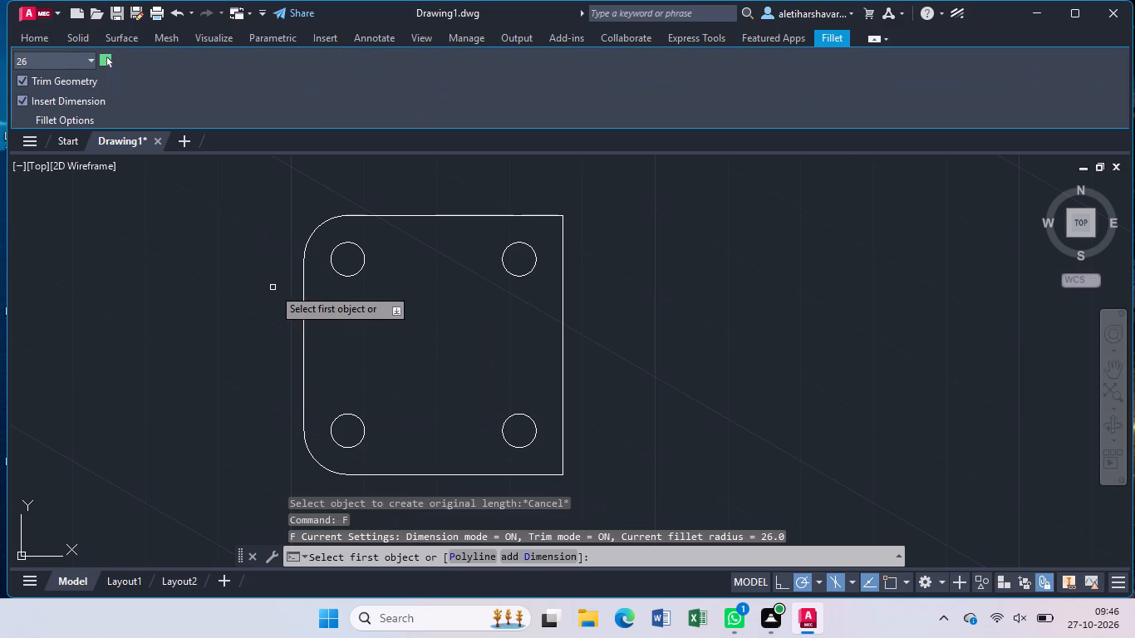
{"action": "left_click", "coordinate": [528, 217]}
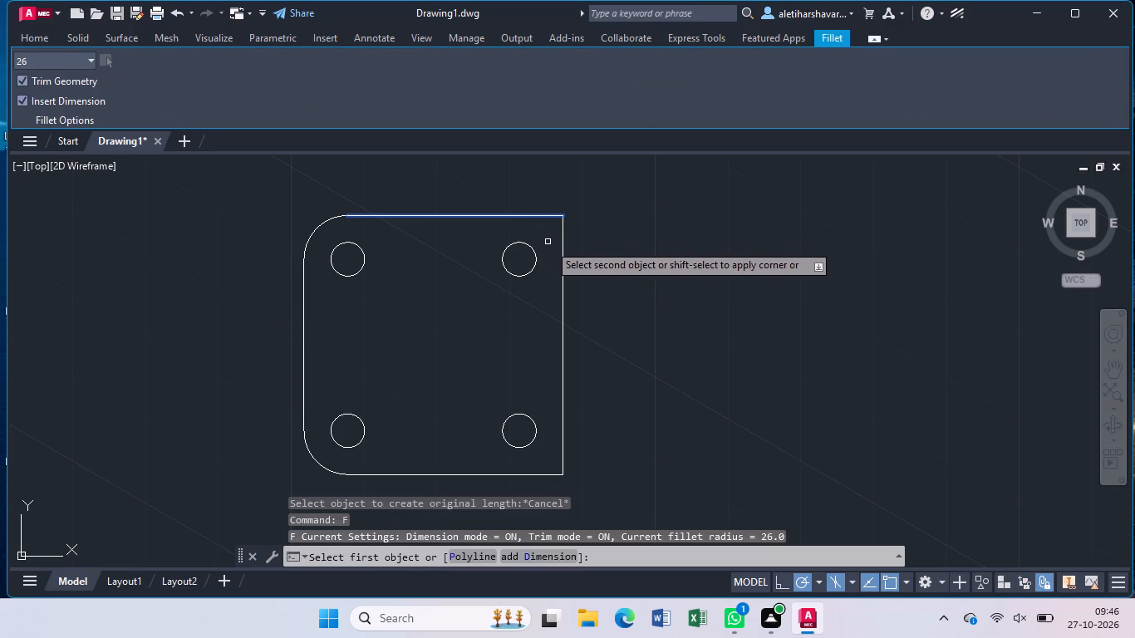
{"action": "left_click", "coordinate": [563, 267]}
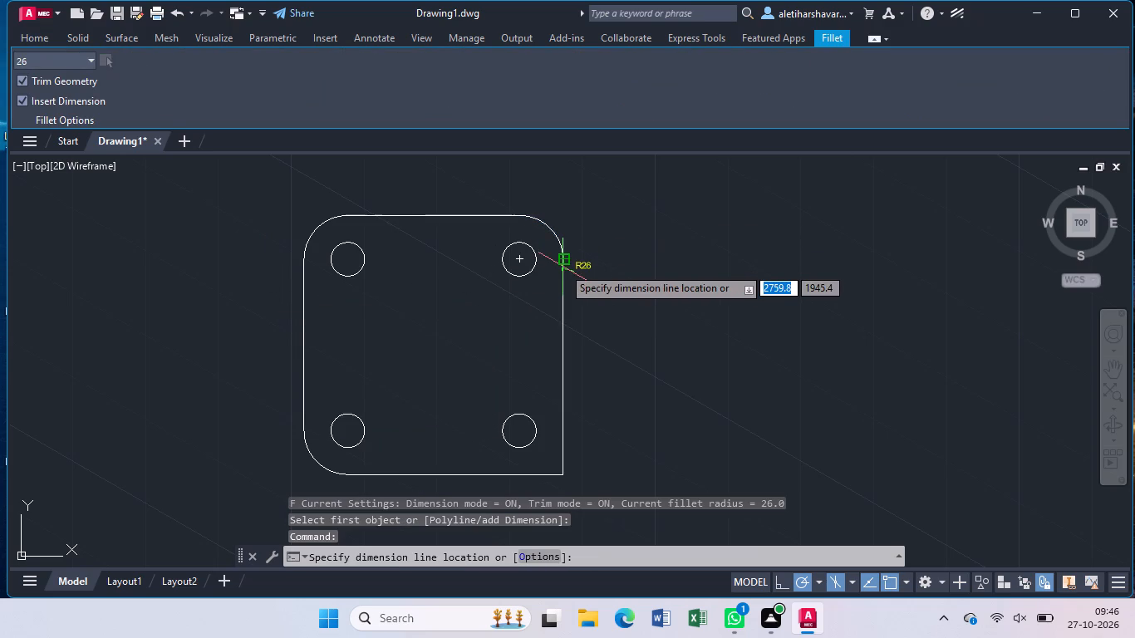
{"action": "key", "text": "Escape"}
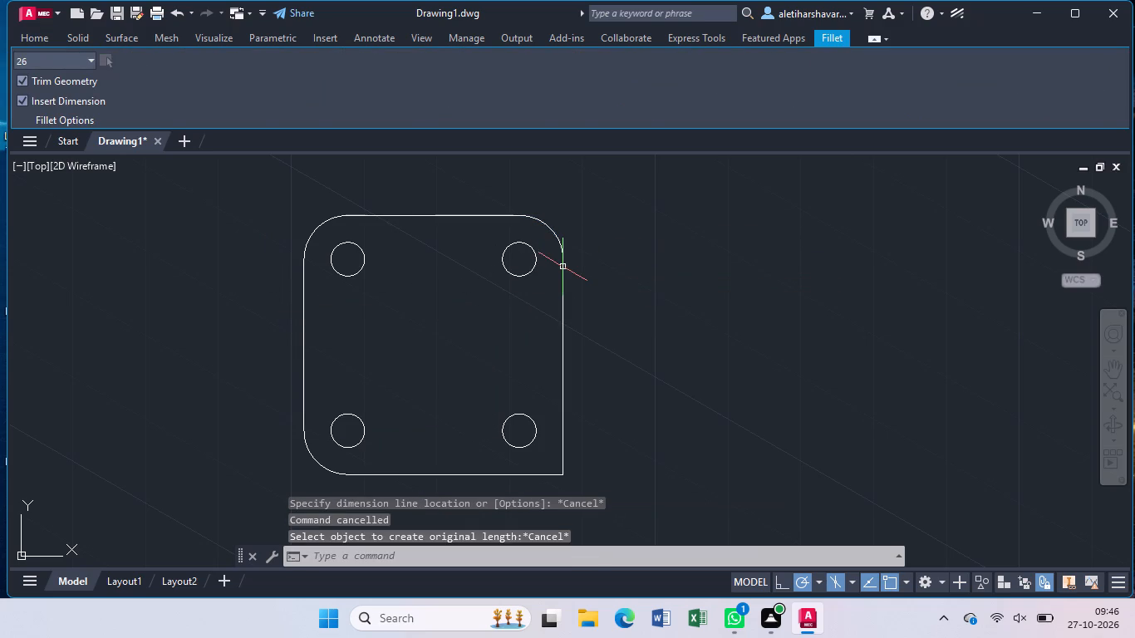
Fillet the square's lower-right corner at radius 26 mm, without placing a radius dimension.
{"action": "key", "text": "Return"}
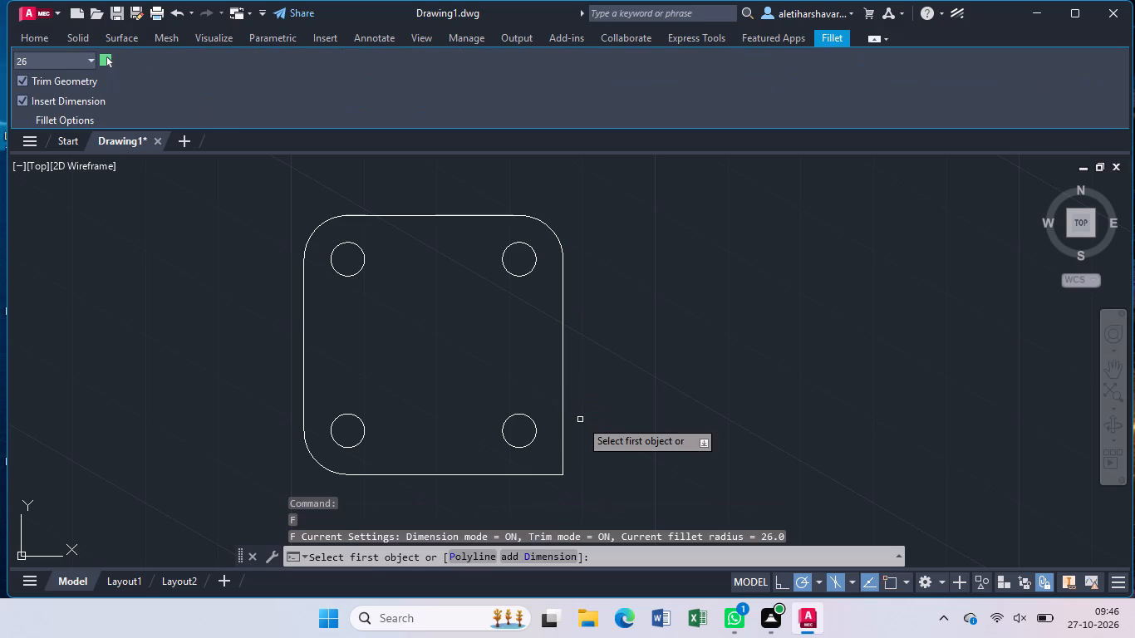
{"action": "left_click", "coordinate": [563, 439]}
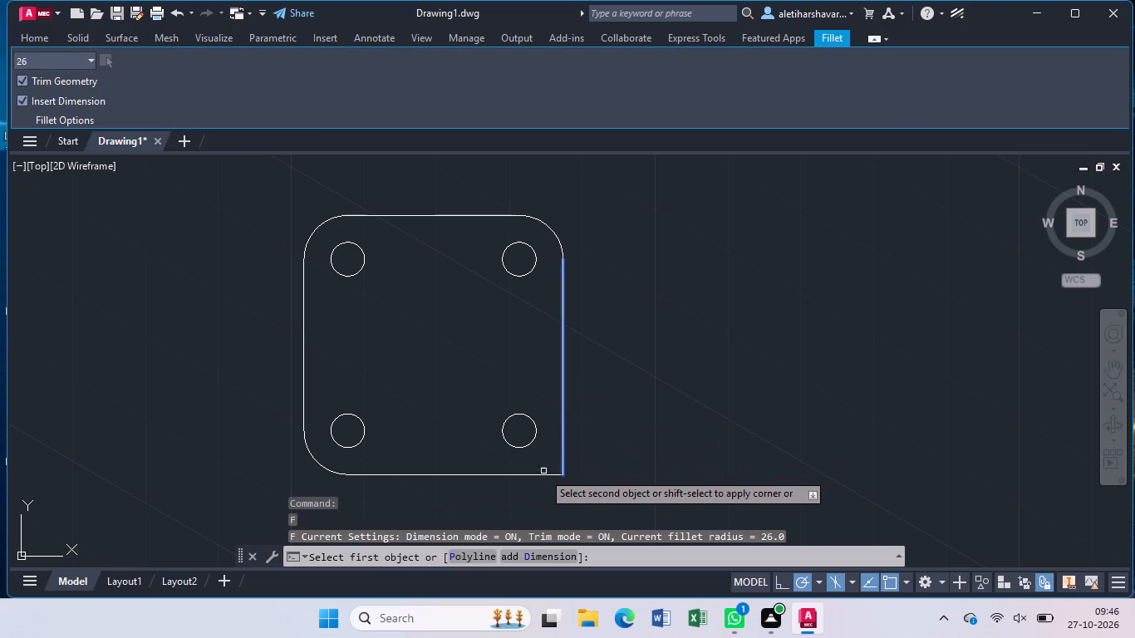
{"action": "left_click", "coordinate": [540, 475]}
{"action": "key", "text": "Escape"}
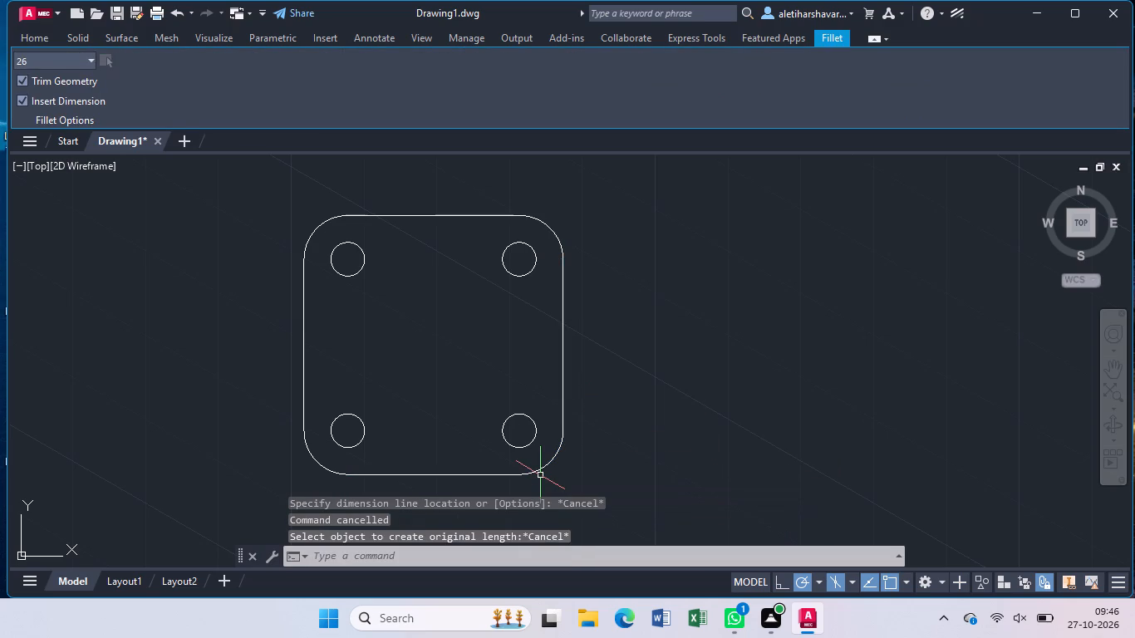
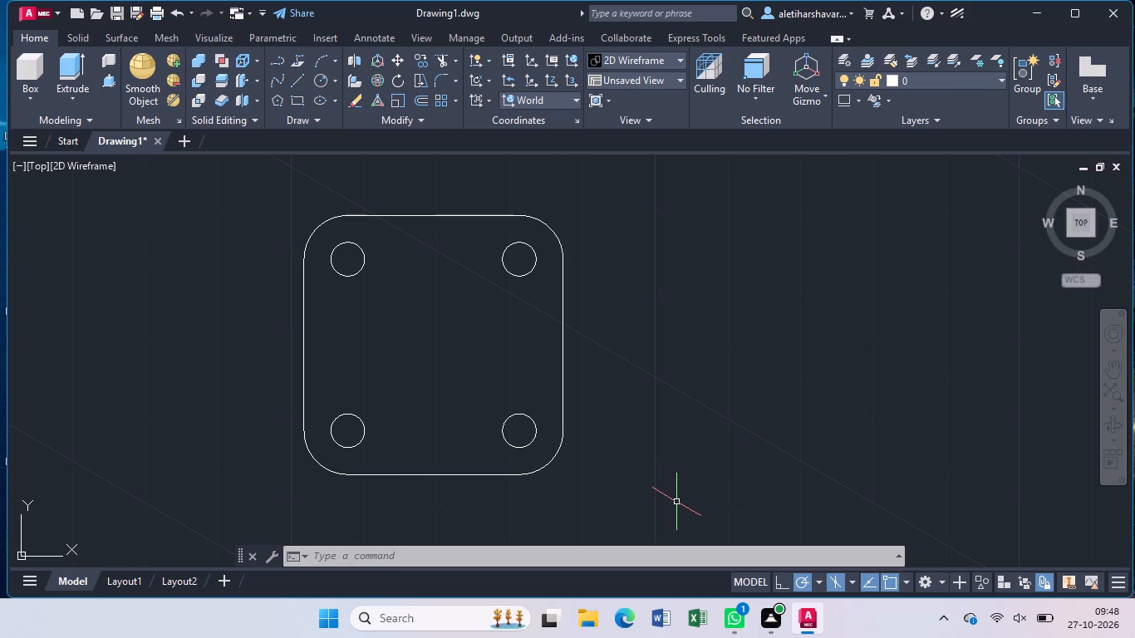
Draw a vertical centre line from the midpoint of the plate's top edge to the midpoint of its bottom edge.
{"action": "left_click", "coordinate": [317, 85]}
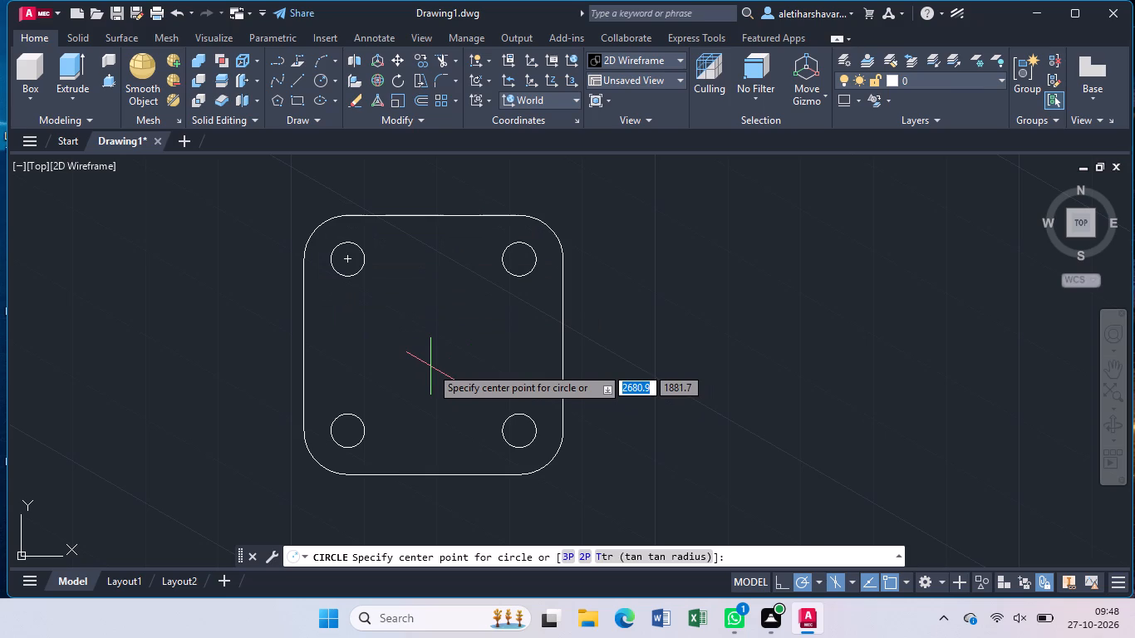
{"action": "key", "text": "Escape"}
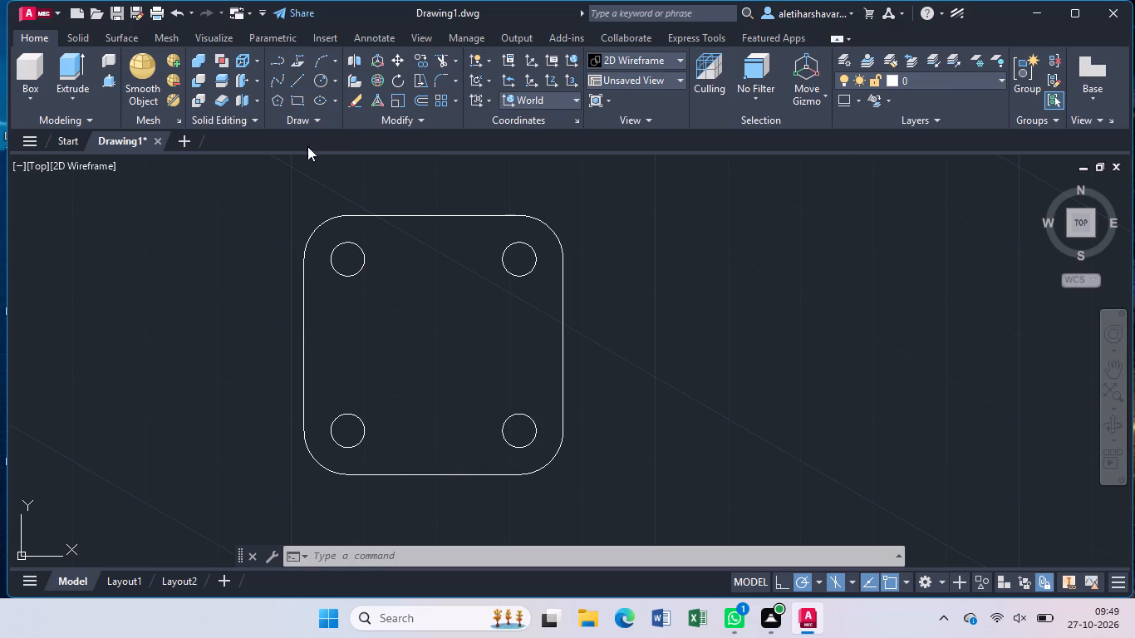
{"action": "left_click", "coordinate": [289, 85]}
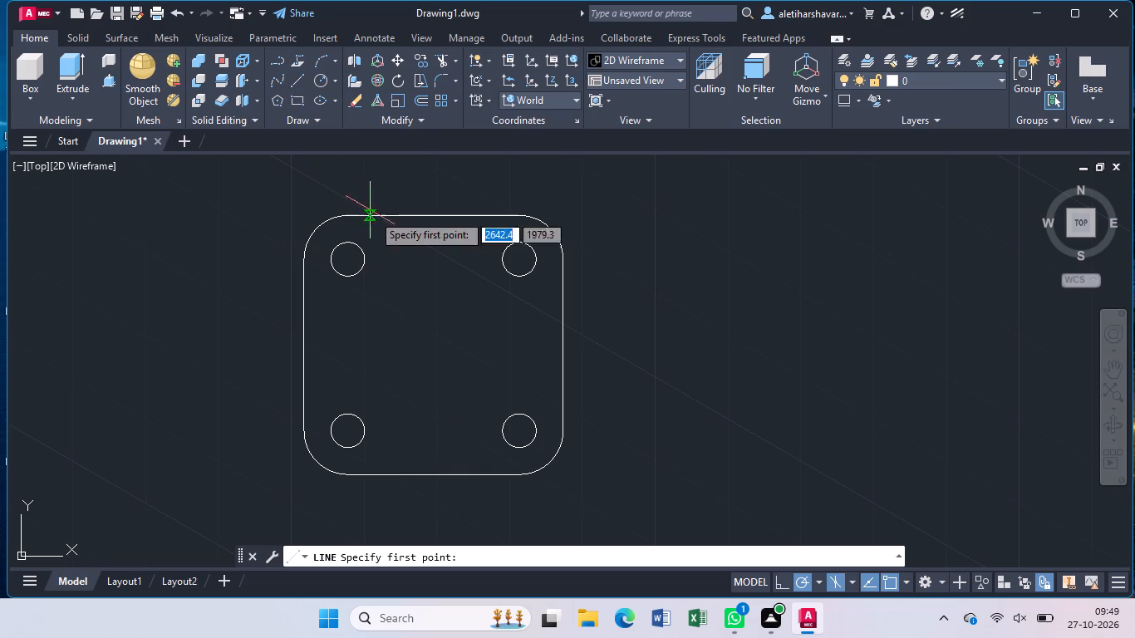
{"action": "left_click", "coordinate": [435, 214]}
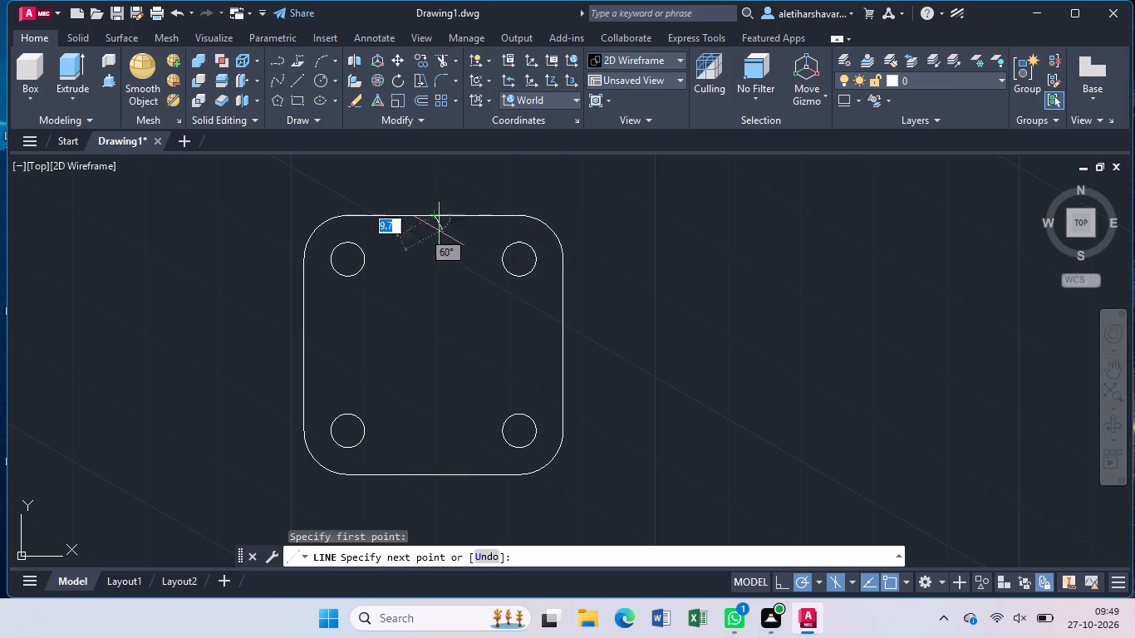
{"action": "left_click", "coordinate": [435, 476]}
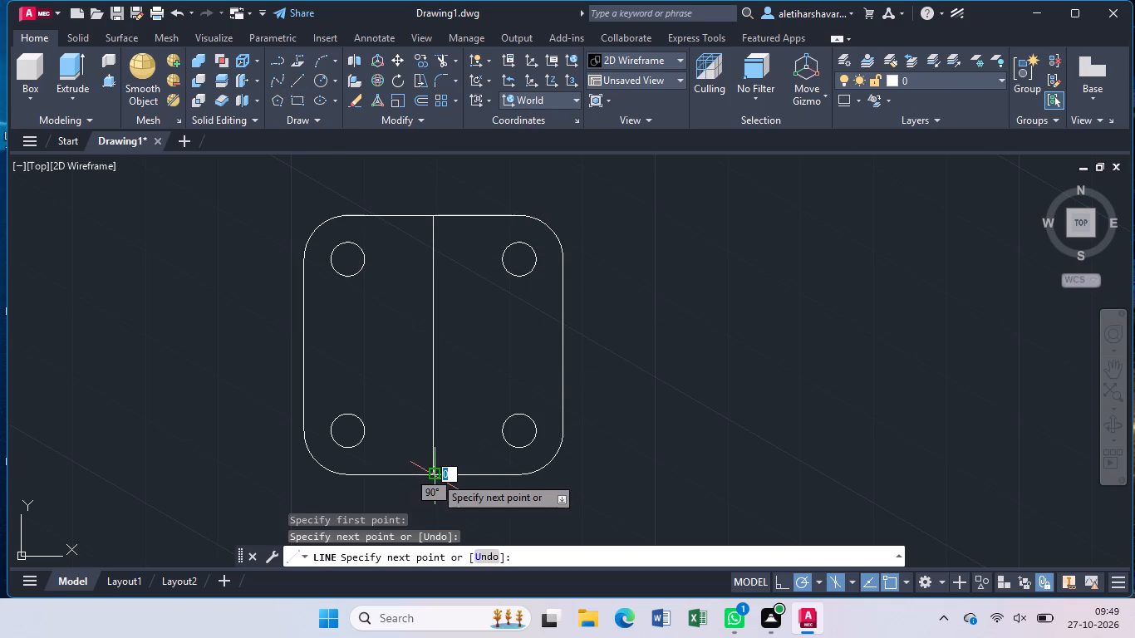
{"action": "key", "text": "Escape"}
Draw a horizontal centre line from the left edge's midpoint to about 166.5 mm, past the plate's right edge.
{"action": "key", "text": "l"}
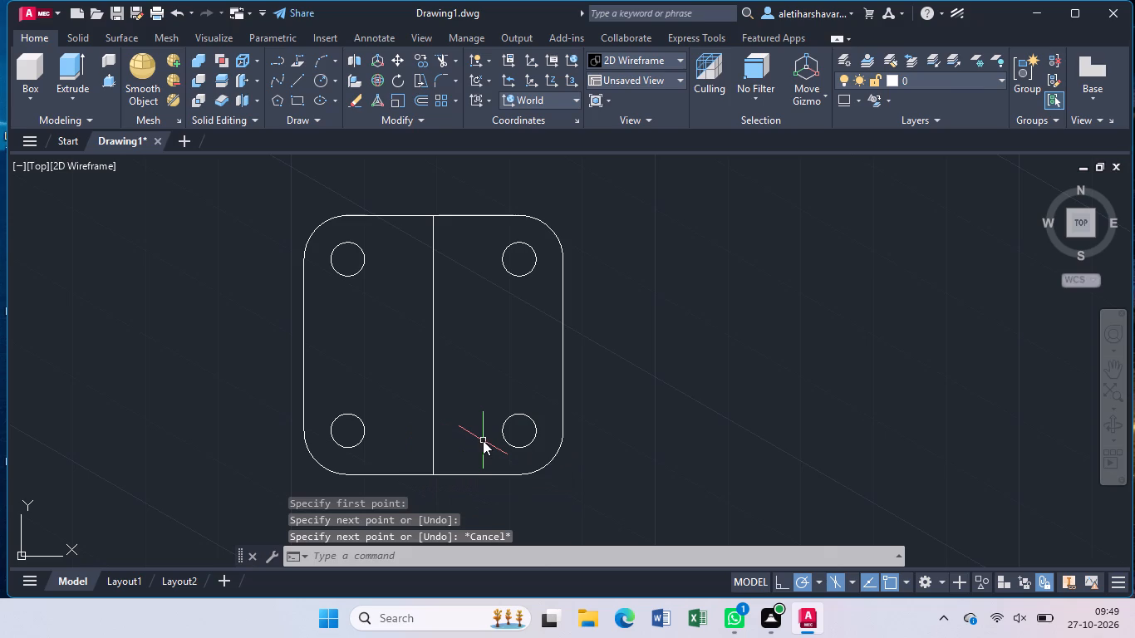
{"action": "key", "text": "Return"}
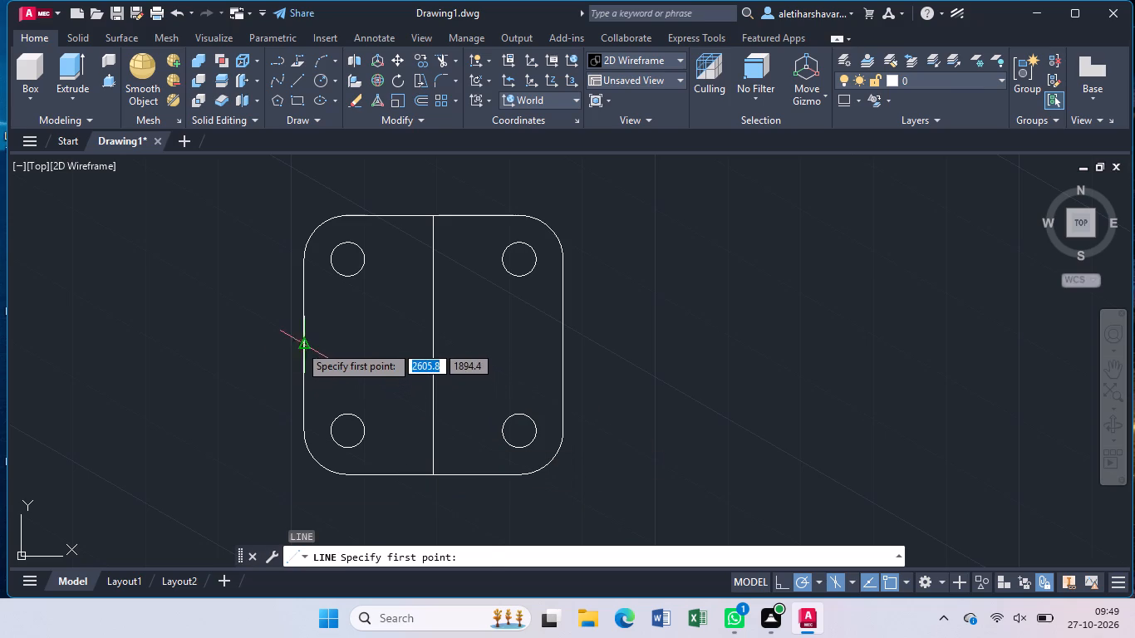
{"action": "left_click", "coordinate": [298, 343]}
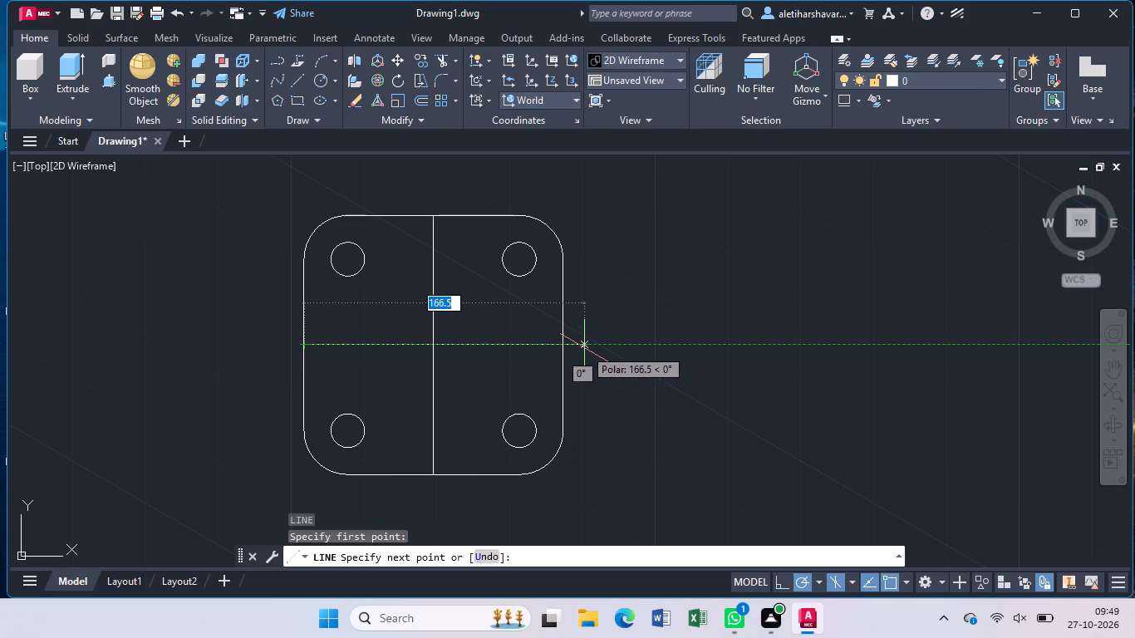
{"action": "left_click", "coordinate": [584, 348]}
{"action": "key", "text": "Escape"}
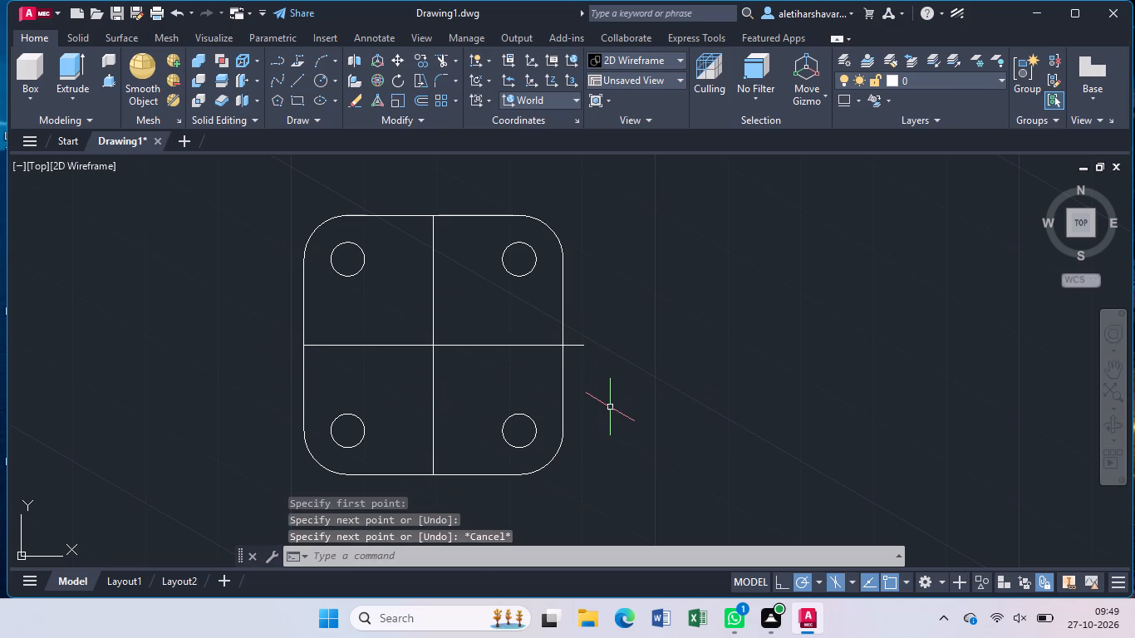
Trim the horizontal centre line's overhang beyond the plate's right edge.
{"action": "type", "text": "tr"}
{"action": "key", "text": "Return"}
{"action": "left_click", "coordinate": [572, 346]}
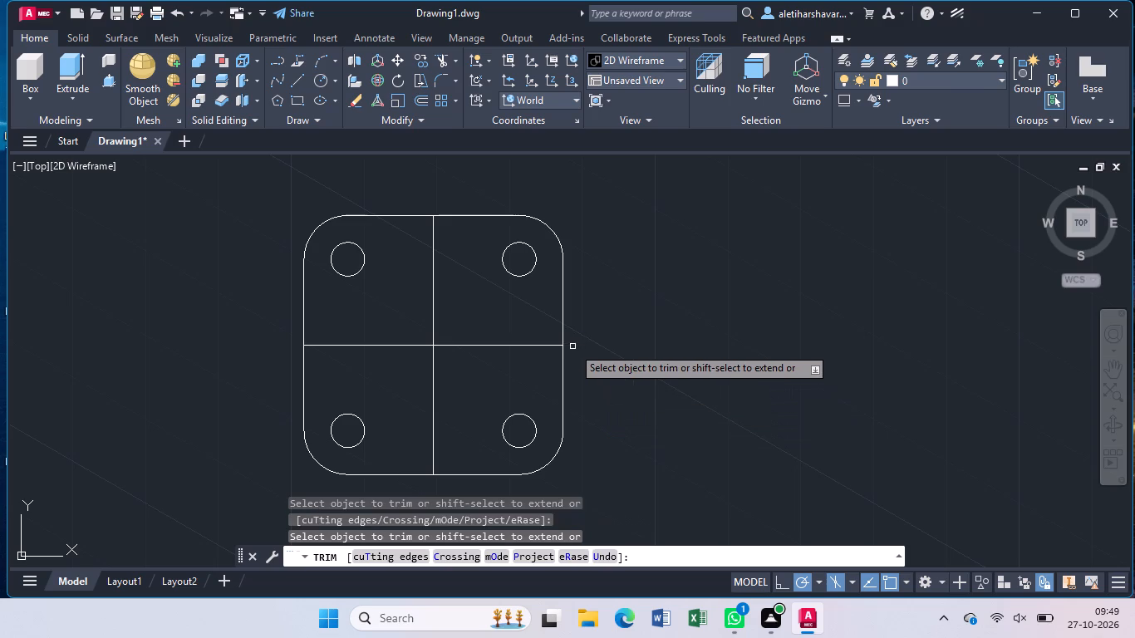
{"action": "key", "text": "Escape"}
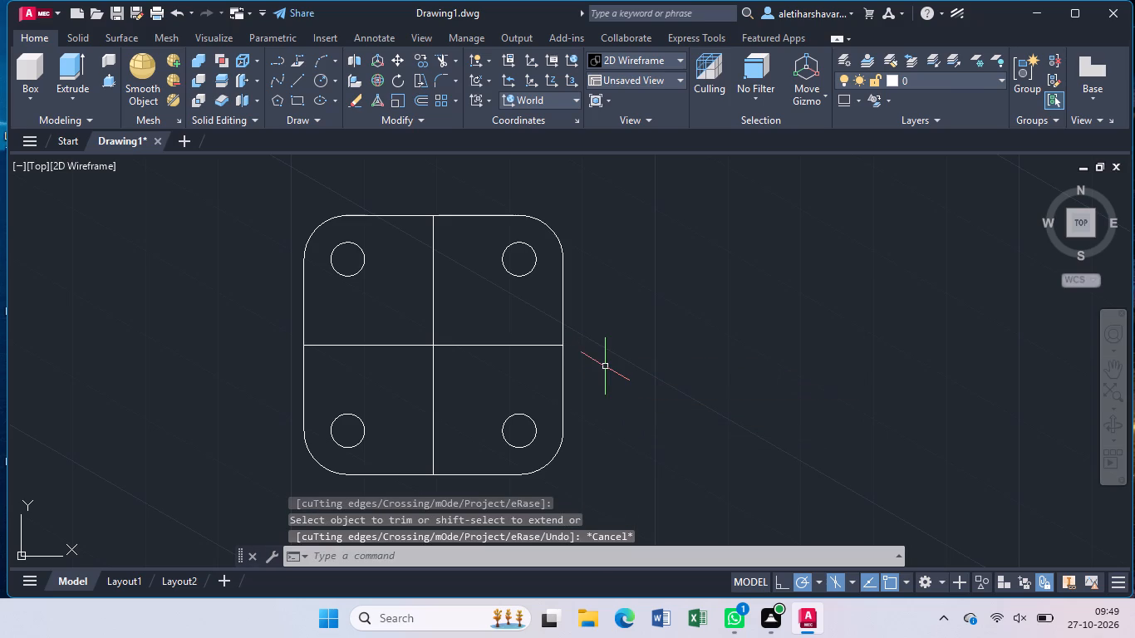
Draw a circle of radius 20 mm centred on the intersection of the two centre lines.
{"action": "left_click", "coordinate": [317, 75]}
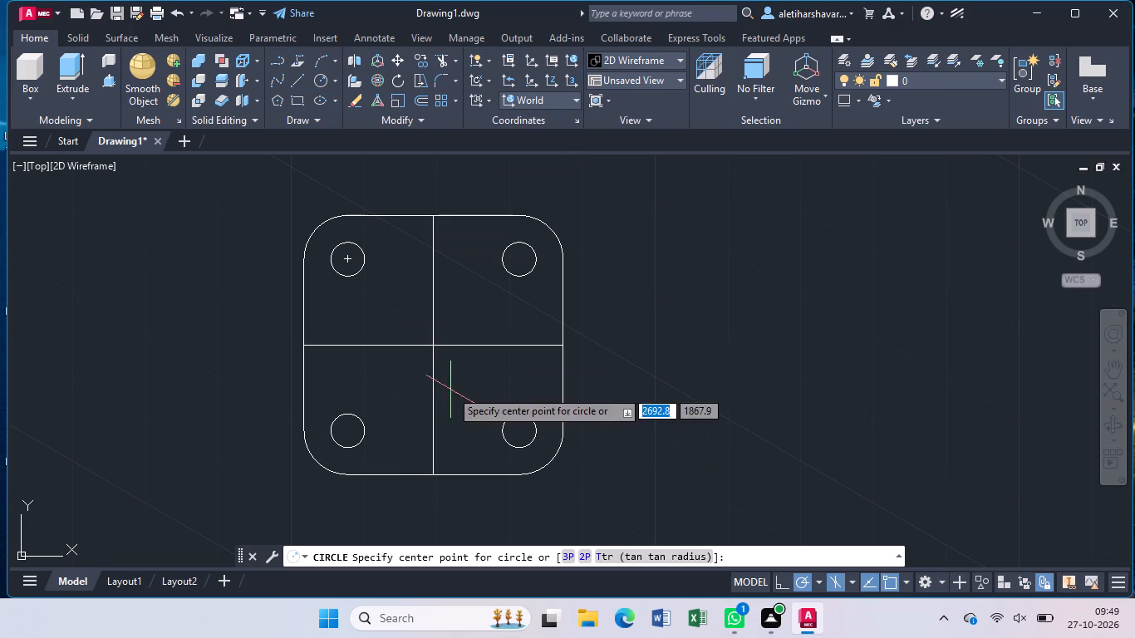
{"action": "left_click", "coordinate": [435, 346]}
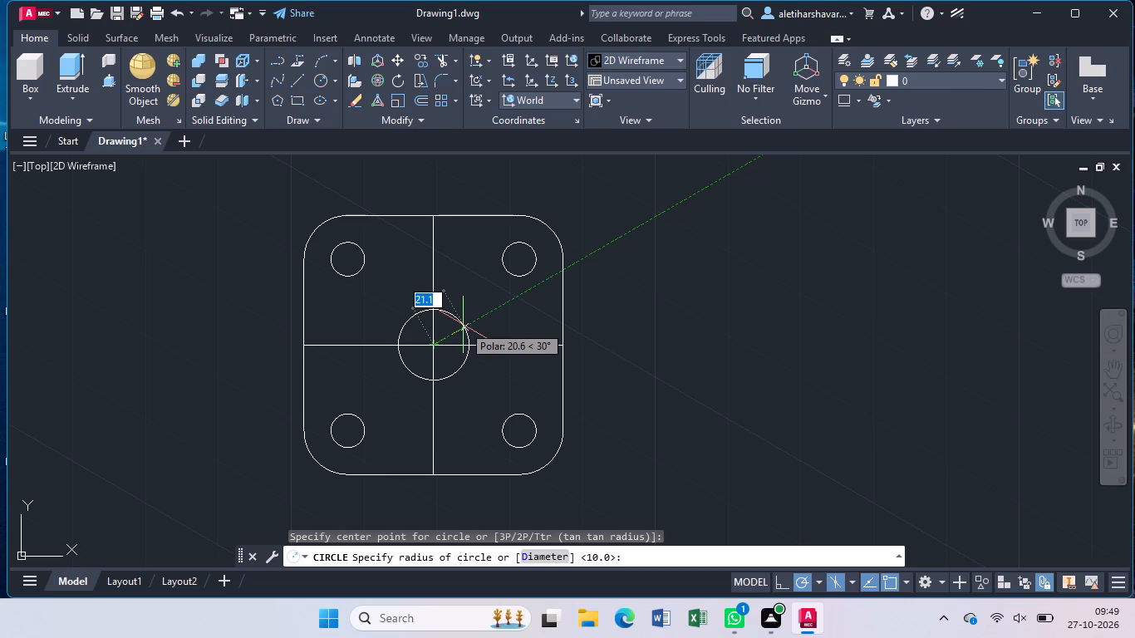
{"action": "type", "text": "20"}
{"action": "key", "text": "Return"}
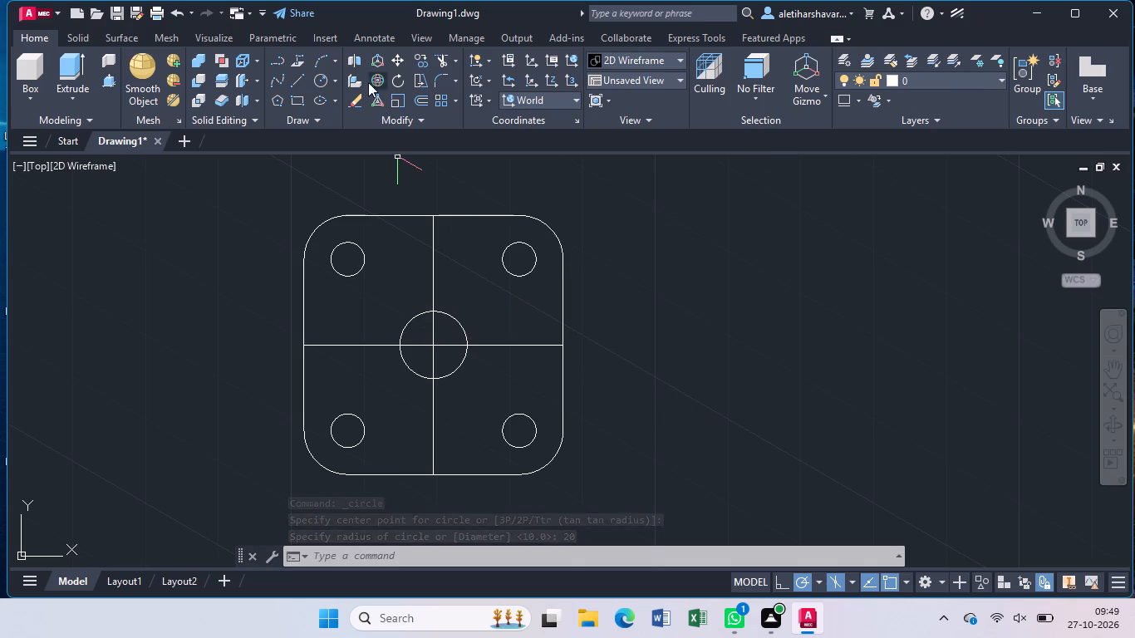
Draw a concentric circle of radius 14 mm at the plate's centre.
{"action": "left_click", "coordinate": [317, 80]}
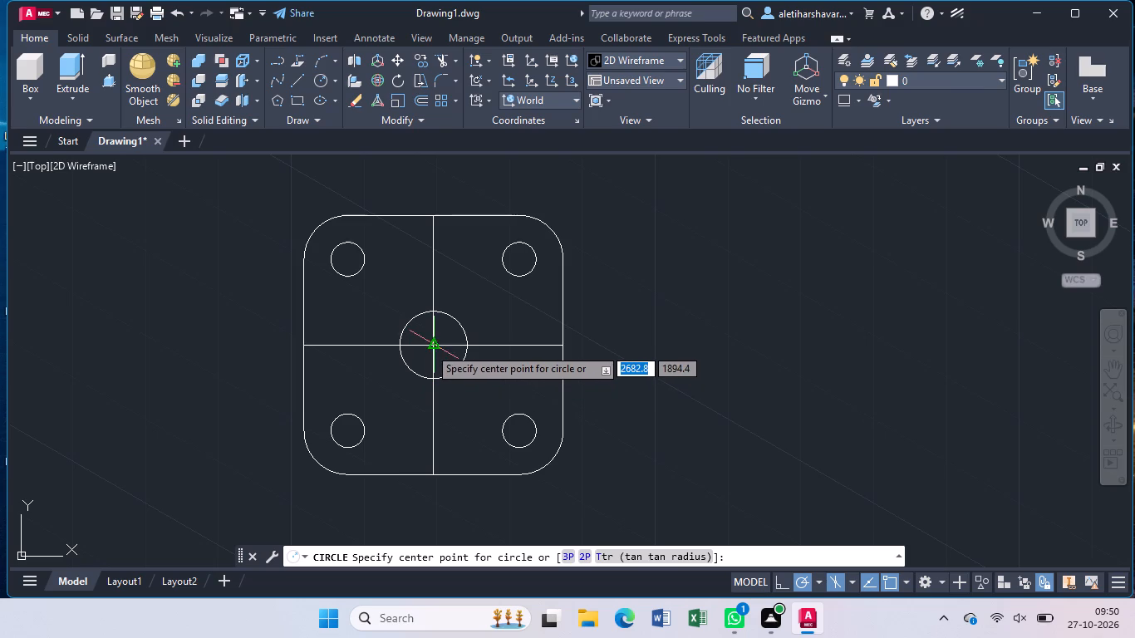
{"action": "left_click", "coordinate": [435, 347]}
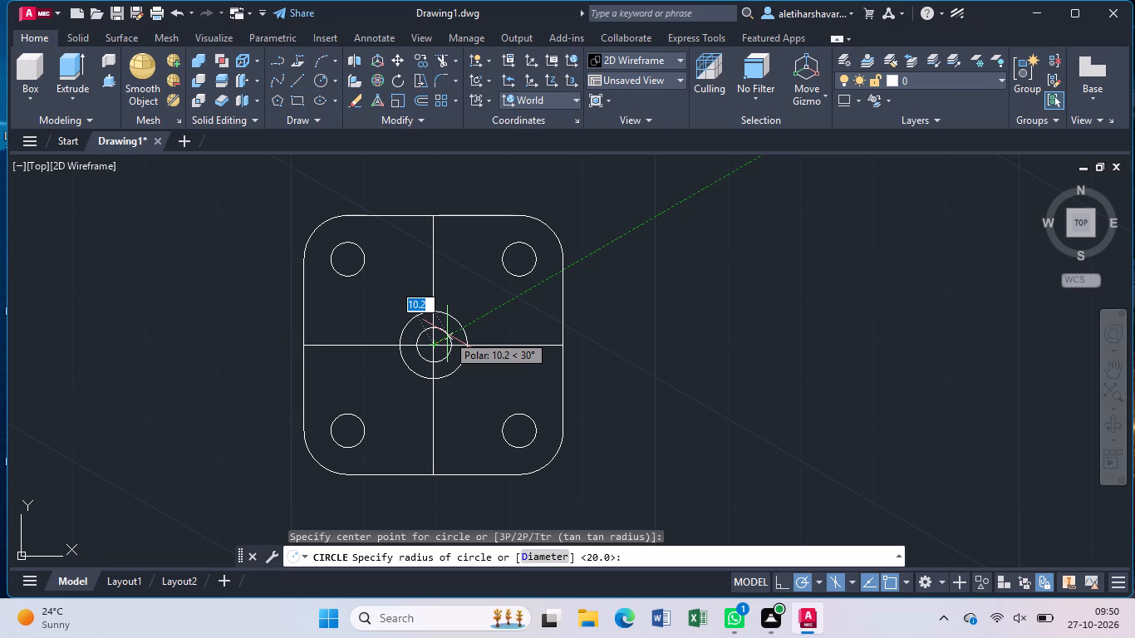
{"action": "type", "text": "14"}
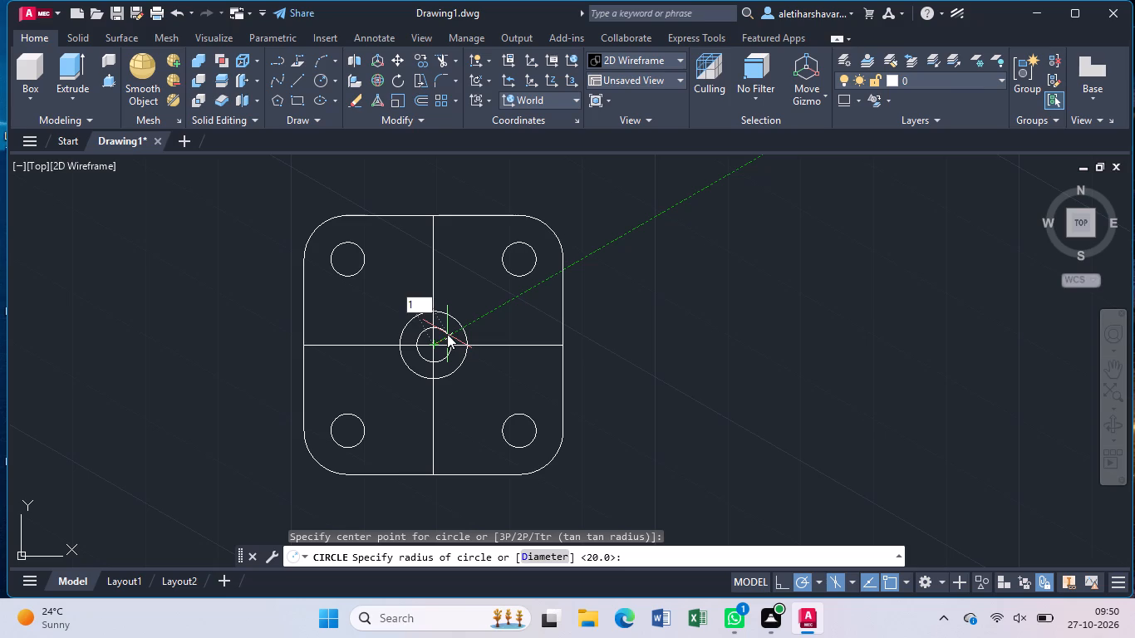
{"action": "key", "text": "Return"}
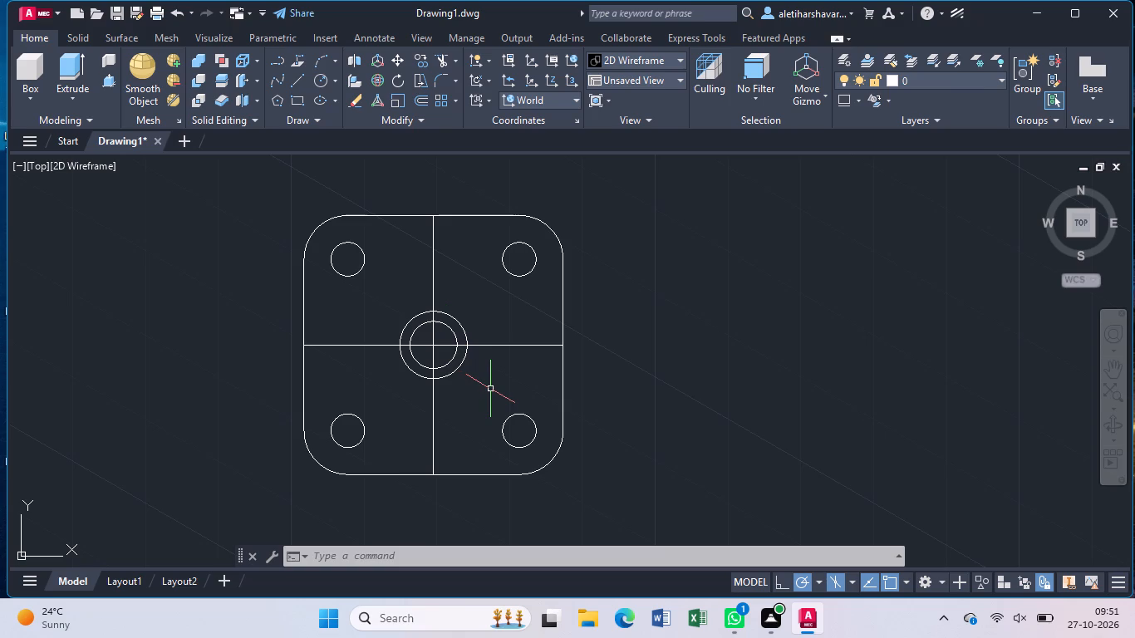
Set the current linetype for new objects to a dash-dot pattern in the object properties.
{"action": "key", "text": "ctrl+1"}
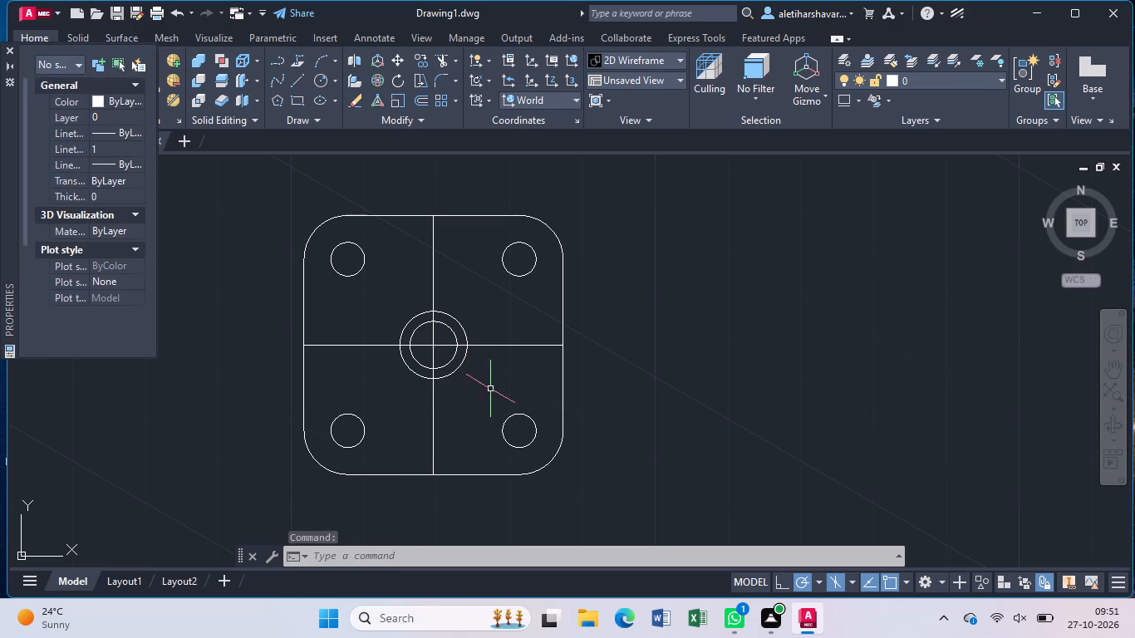
{"action": "left_click", "coordinate": [139, 134]}
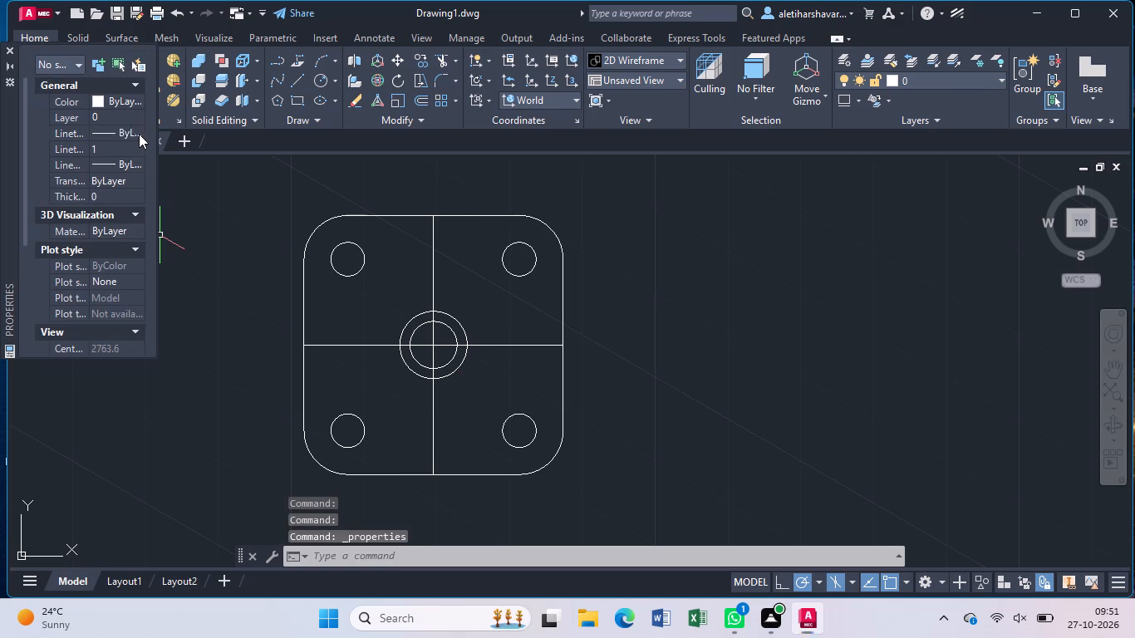
{"action": "left_click", "coordinate": [139, 134]}
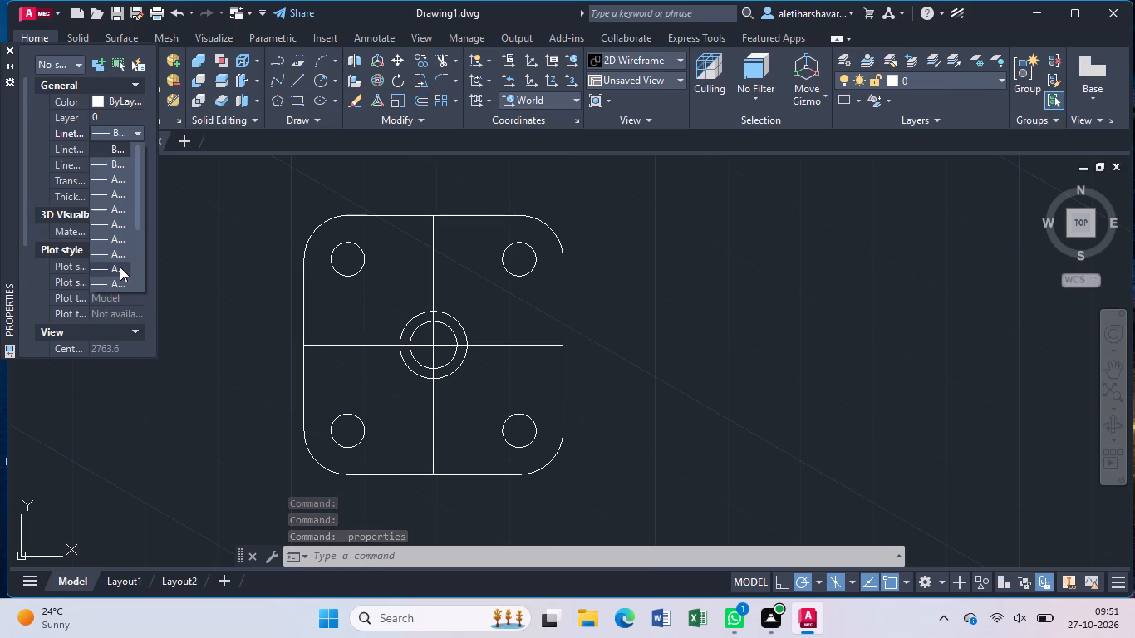
{"action": "left_click", "coordinate": [120, 268]}
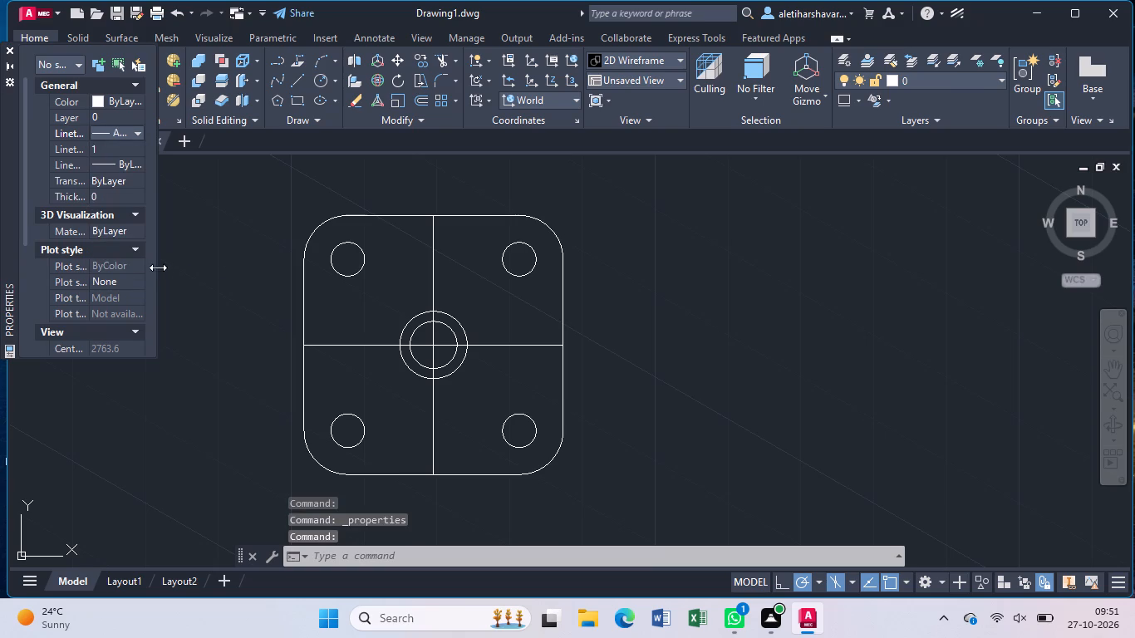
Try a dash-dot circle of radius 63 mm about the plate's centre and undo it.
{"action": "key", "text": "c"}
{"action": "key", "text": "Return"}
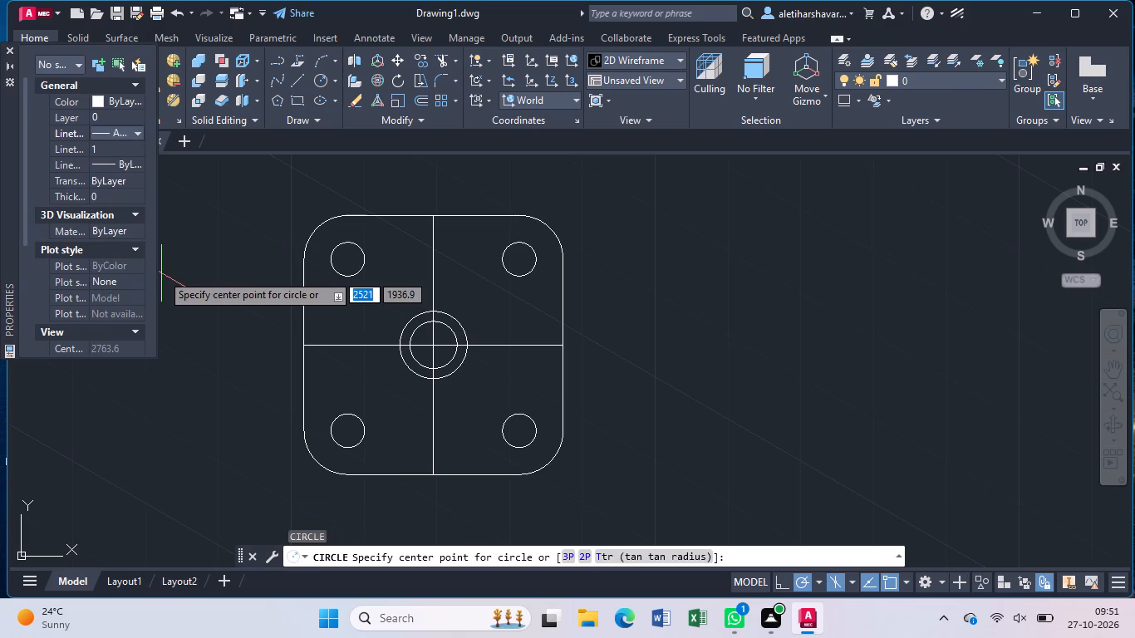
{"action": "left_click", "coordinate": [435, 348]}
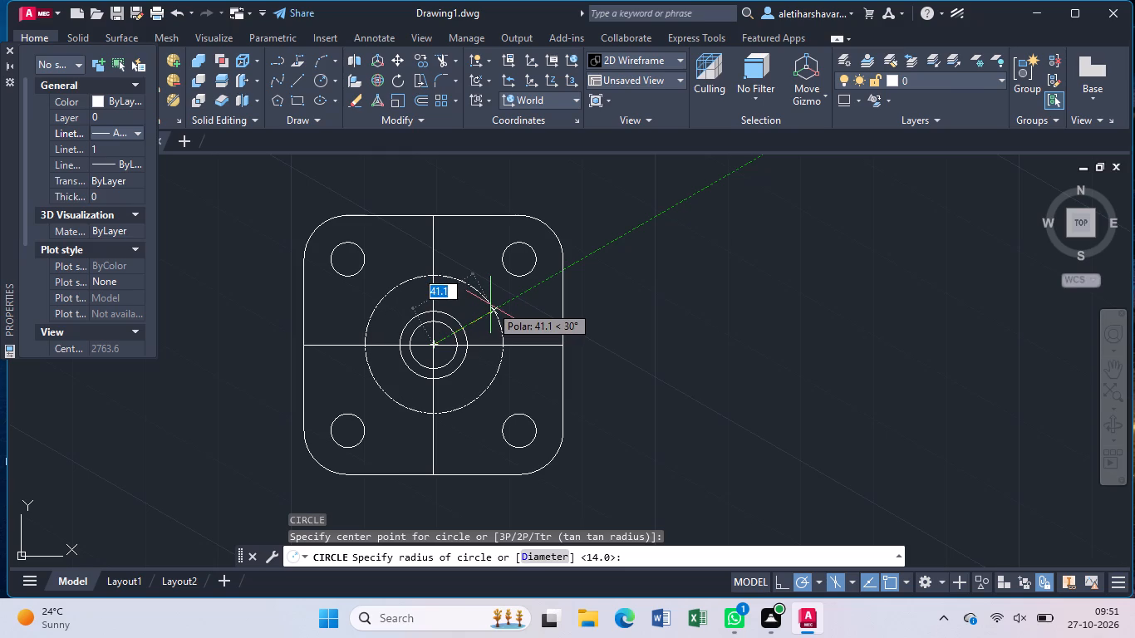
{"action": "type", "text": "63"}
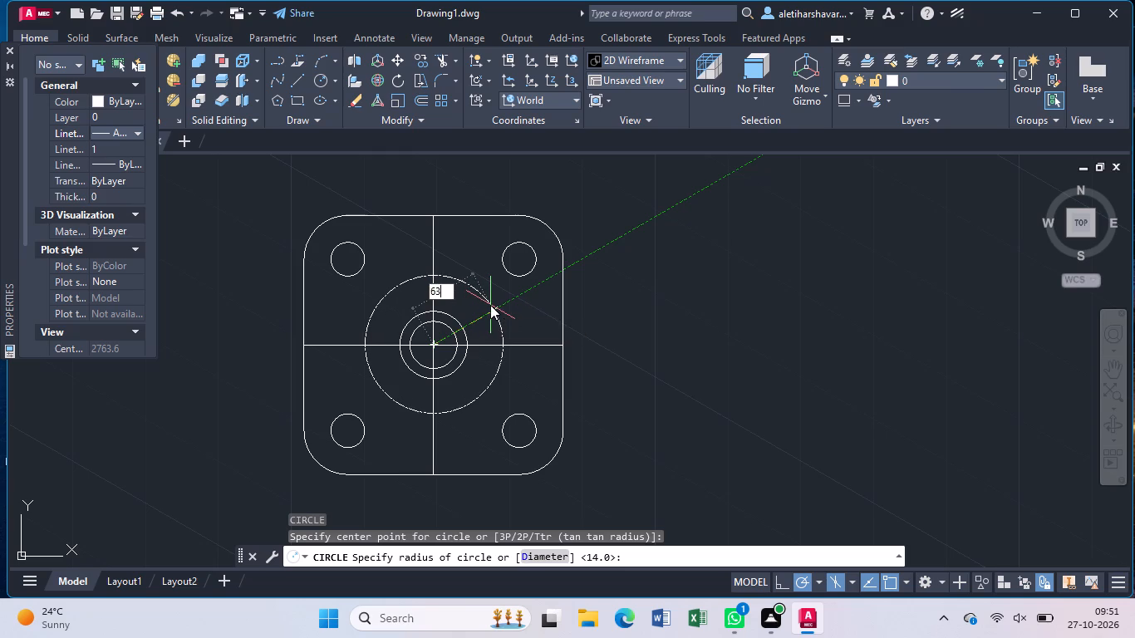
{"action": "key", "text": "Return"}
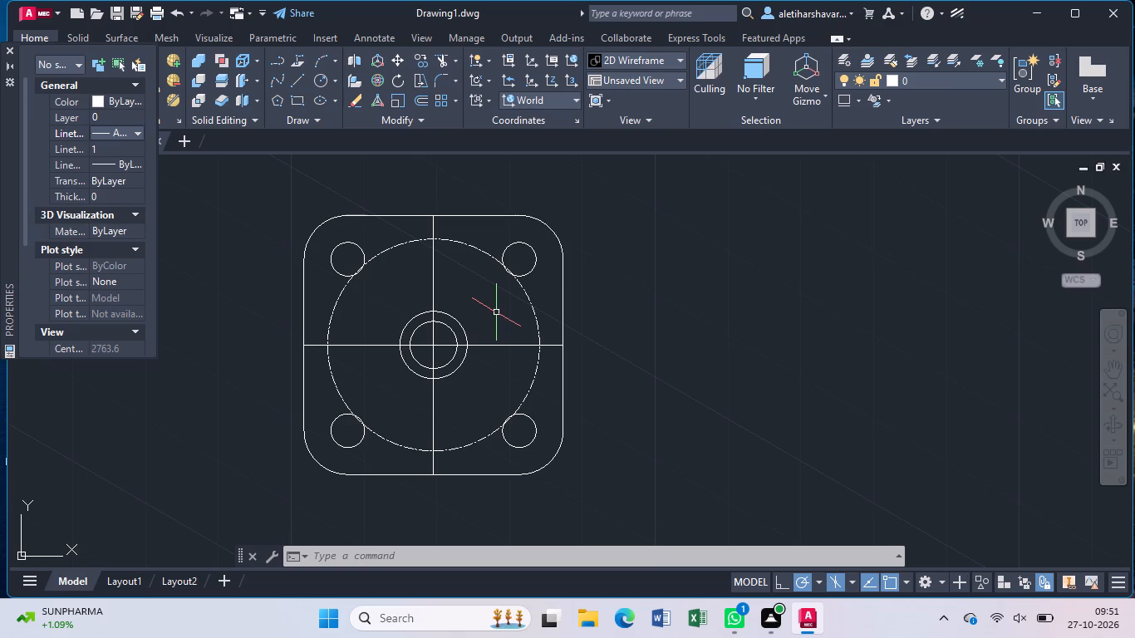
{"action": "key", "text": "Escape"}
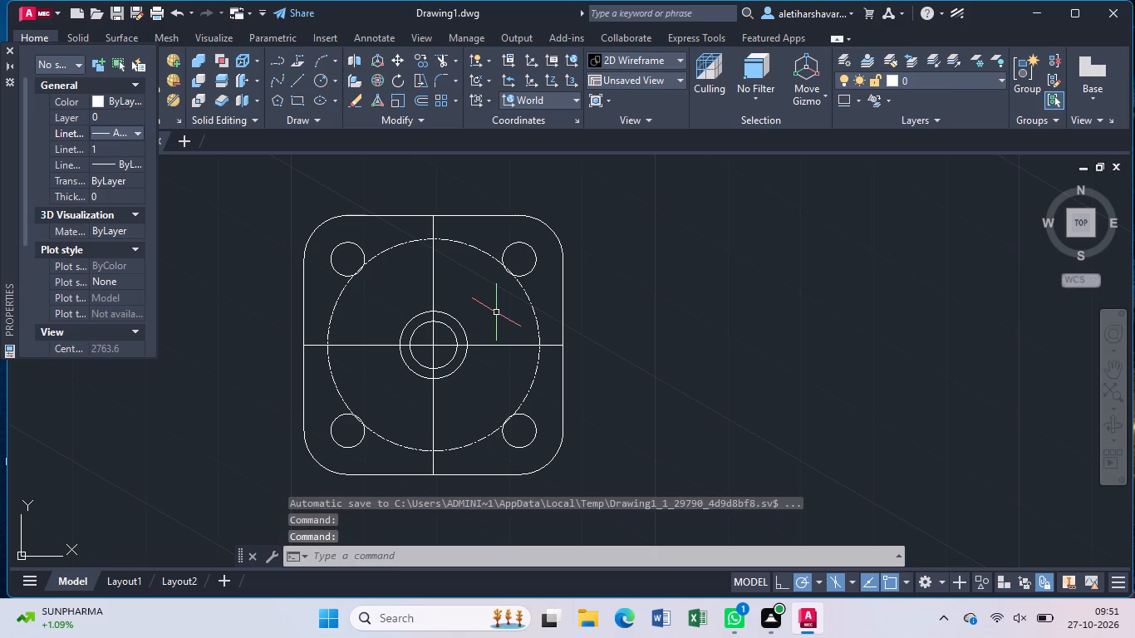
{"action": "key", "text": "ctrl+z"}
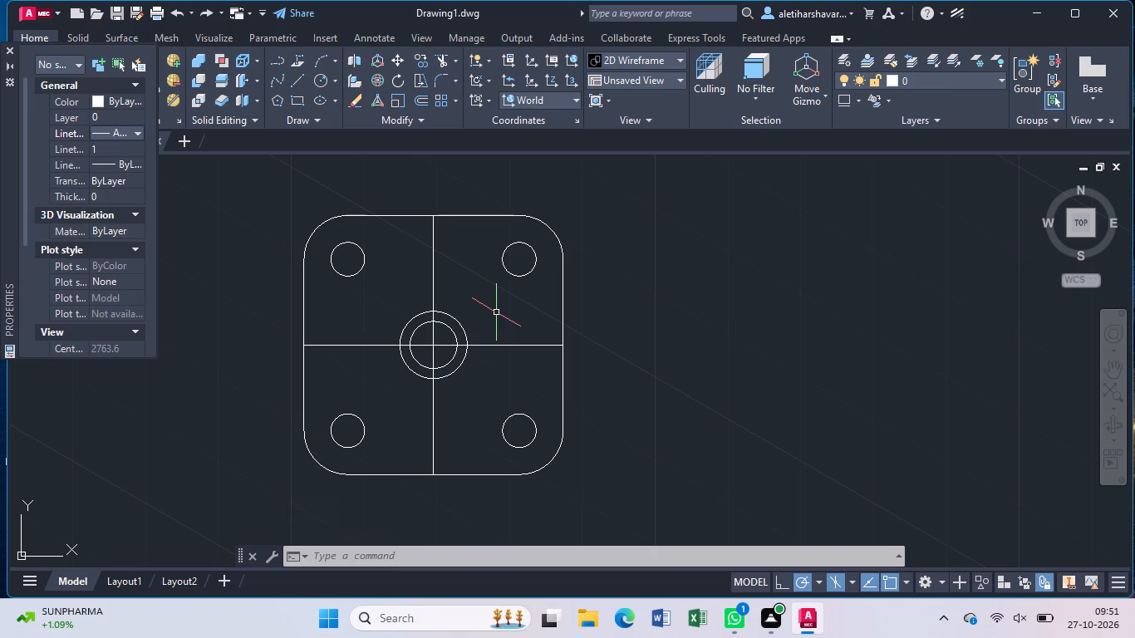
Draw a dash-dot line 46 mm upward from the plate's centre, followed by a short horizontal segment to the right.
{"action": "key", "text": "l"}
{"action": "key", "text": "Return"}
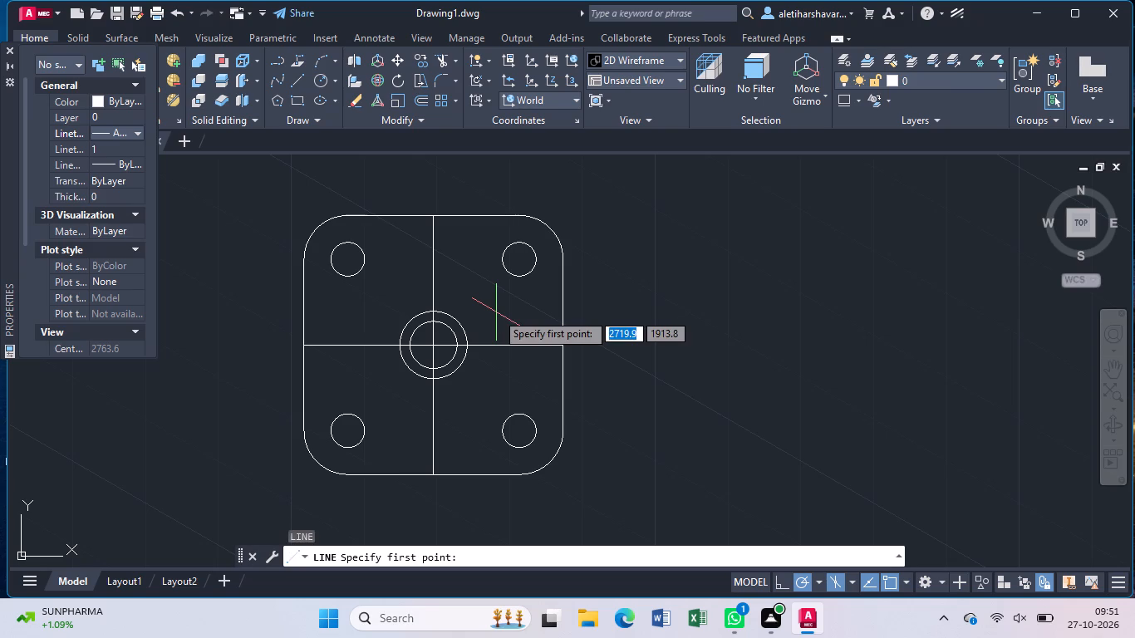
{"action": "left_click", "coordinate": [436, 350]}
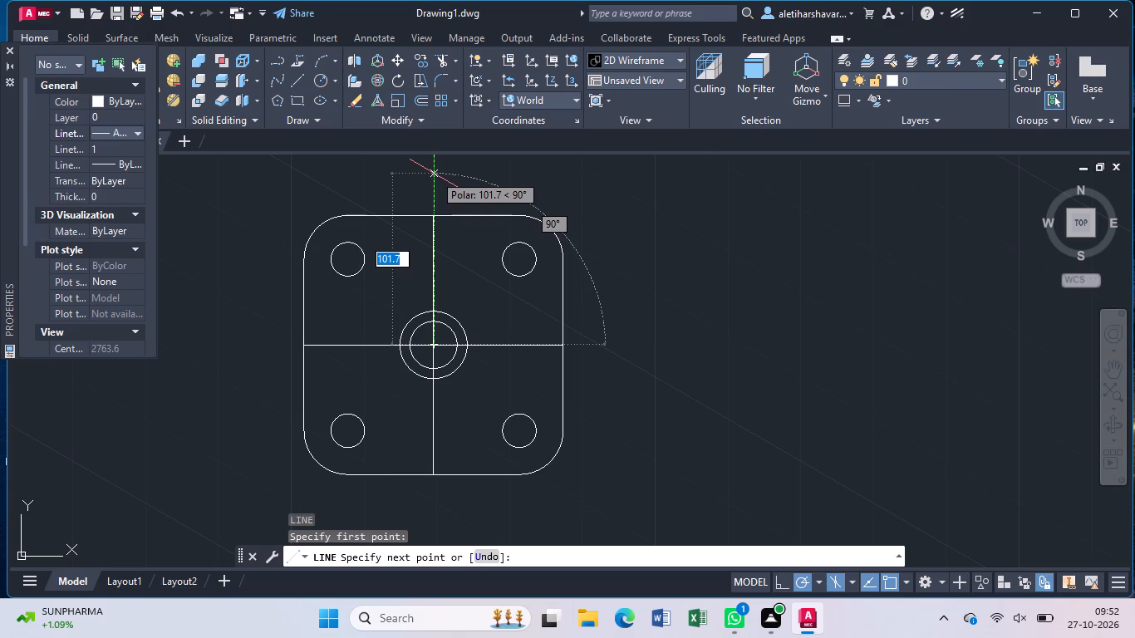
{"action": "type", "text": "46"}
{"action": "key", "text": "Return"}
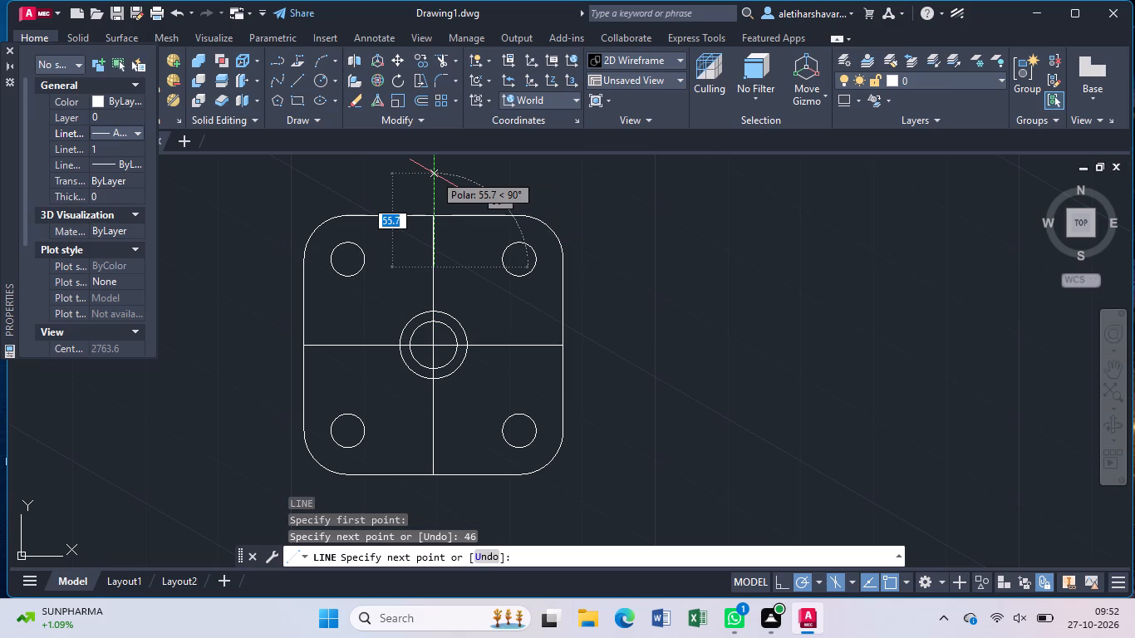
{"action": "left_click", "coordinate": [480, 274]}
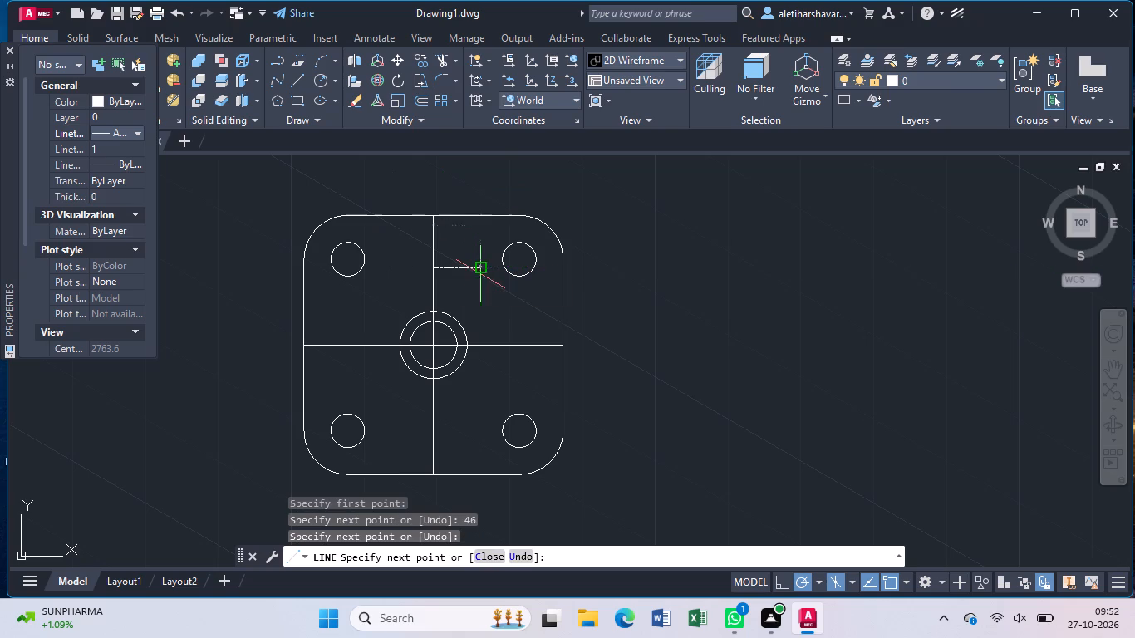
{"action": "key", "text": "Escape"}
Draw a dash-dot line 92 mm downward from the upper short segment's start on the centreline, followed by a short horizontal segment to the right.
{"action": "key", "text": "l"}
{"action": "key", "text": "Return"}
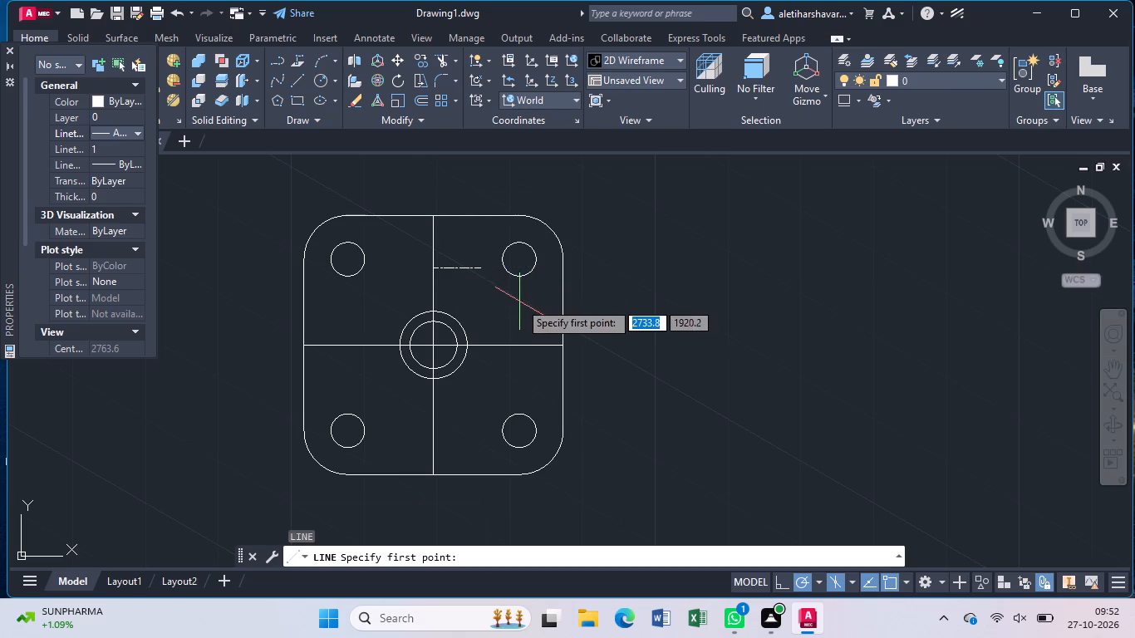
{"action": "left_click", "coordinate": [431, 270]}
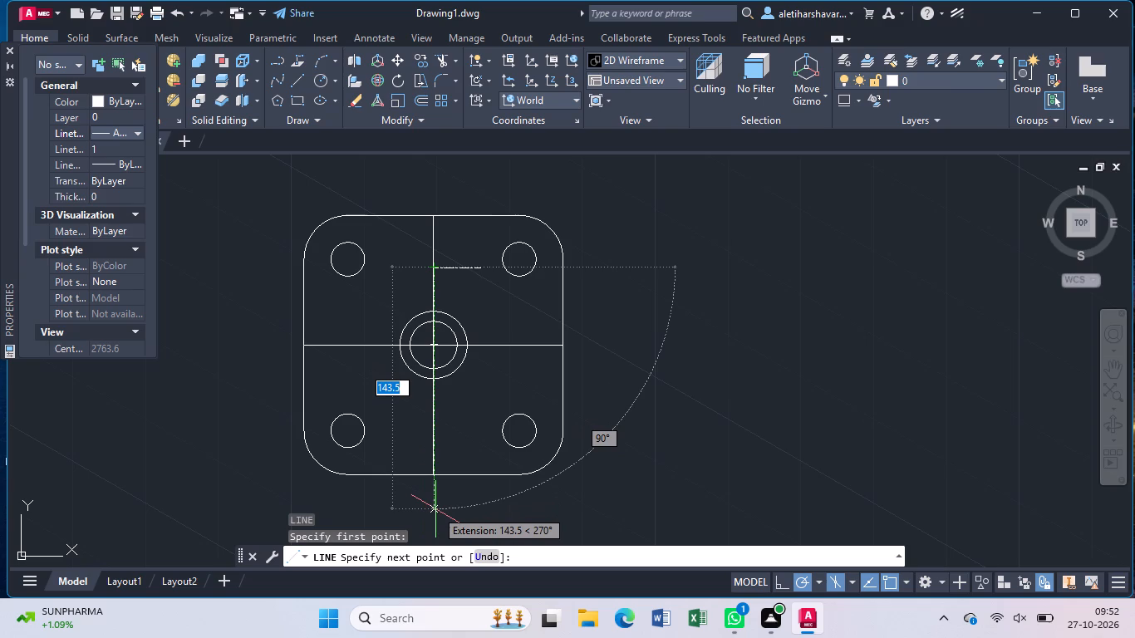
{"action": "type", "text": "92"}
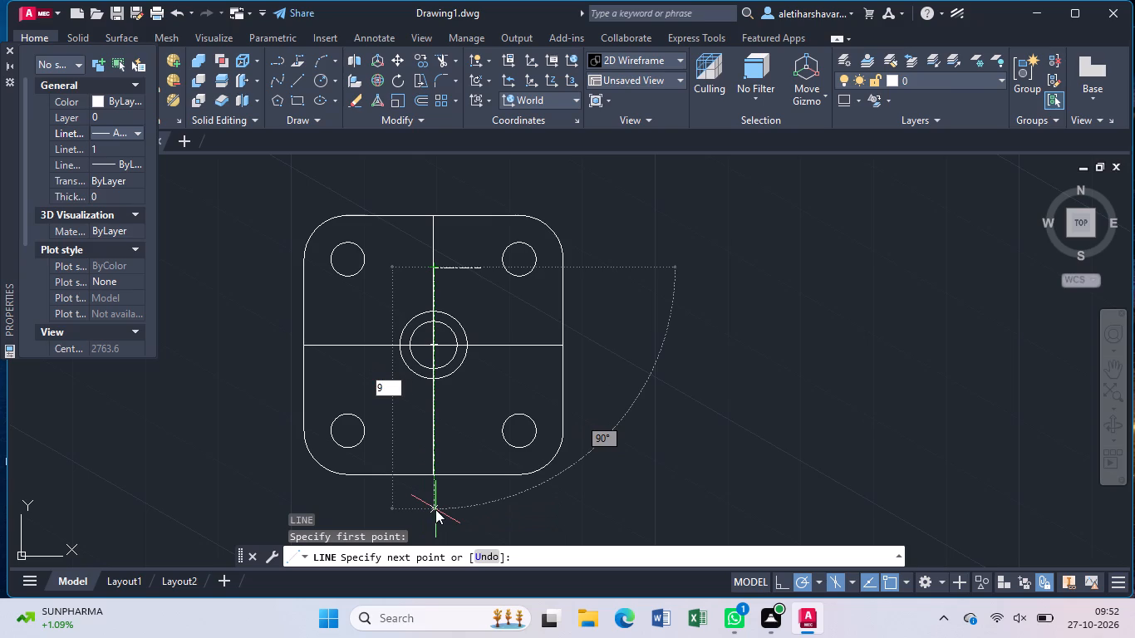
{"action": "key", "text": "Return"}
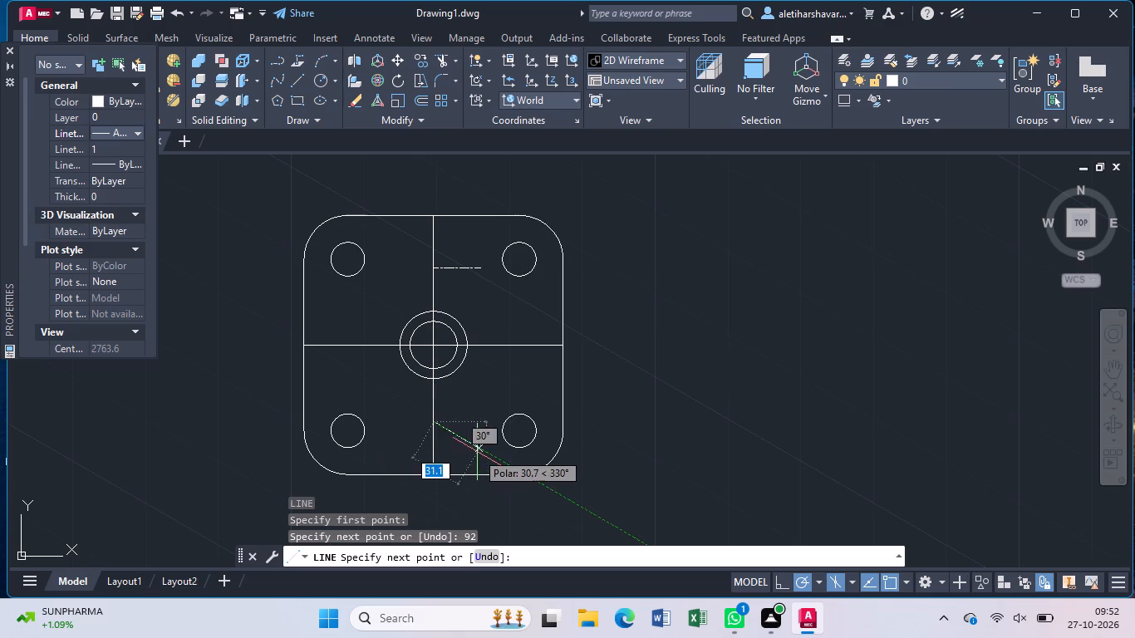
{"action": "left_click_drag", "start_coordinate": [470, 426], "coordinate": [475, 444]}
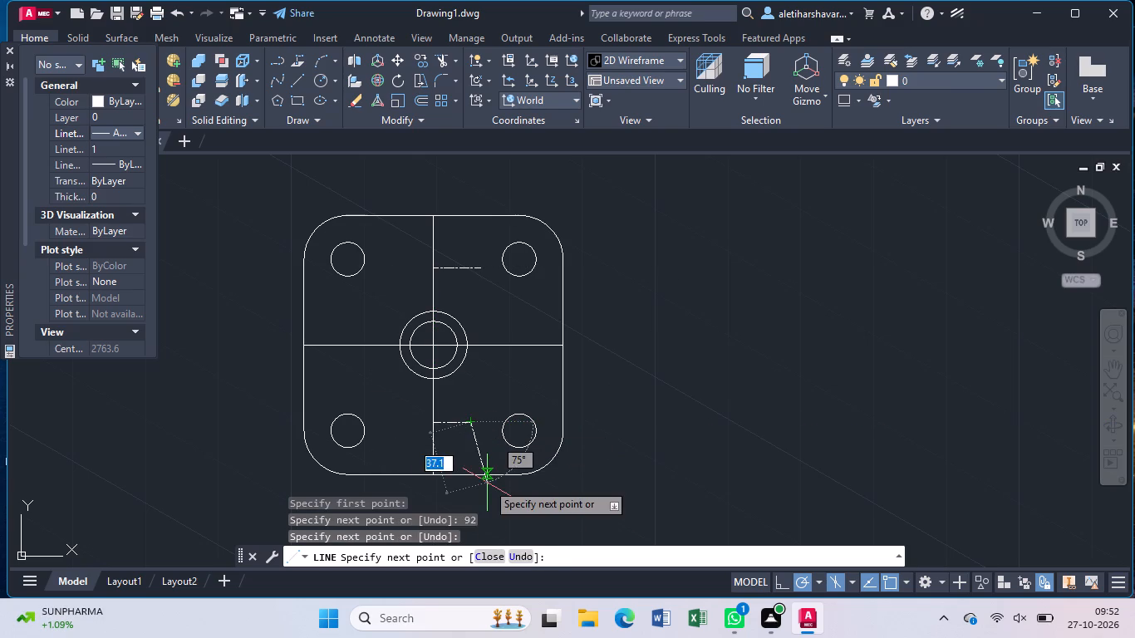
{"action": "key", "text": "Escape"}
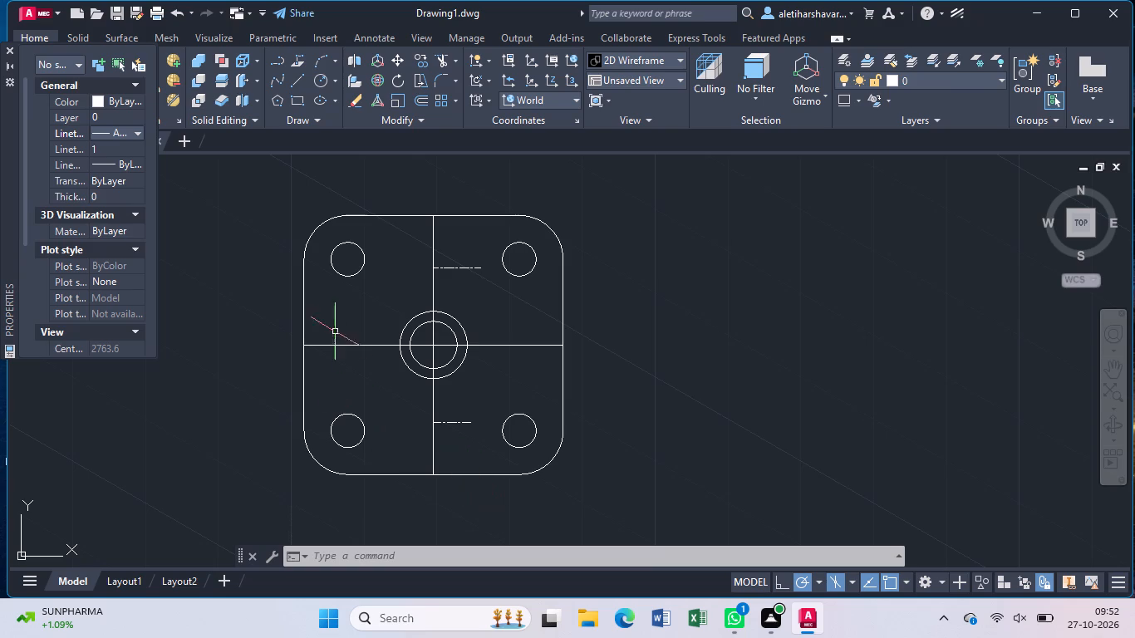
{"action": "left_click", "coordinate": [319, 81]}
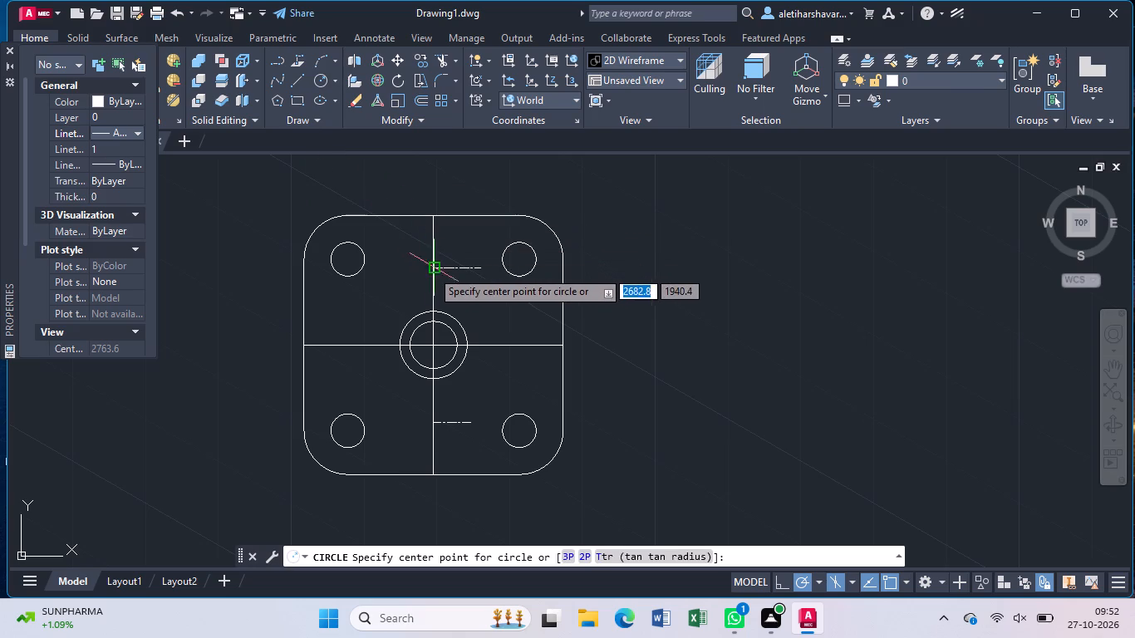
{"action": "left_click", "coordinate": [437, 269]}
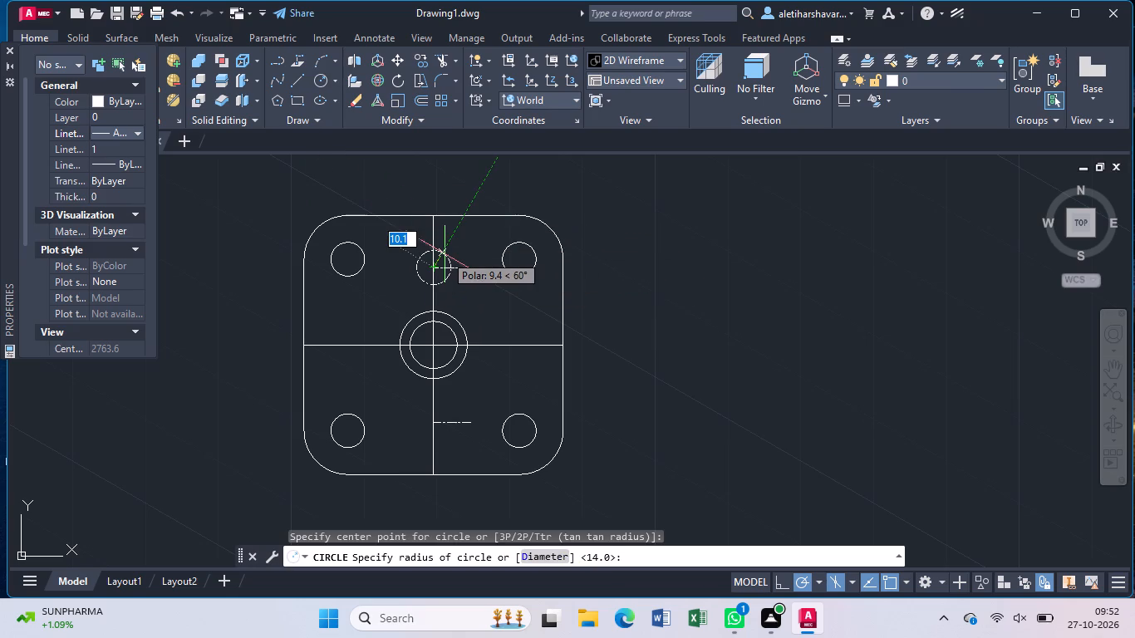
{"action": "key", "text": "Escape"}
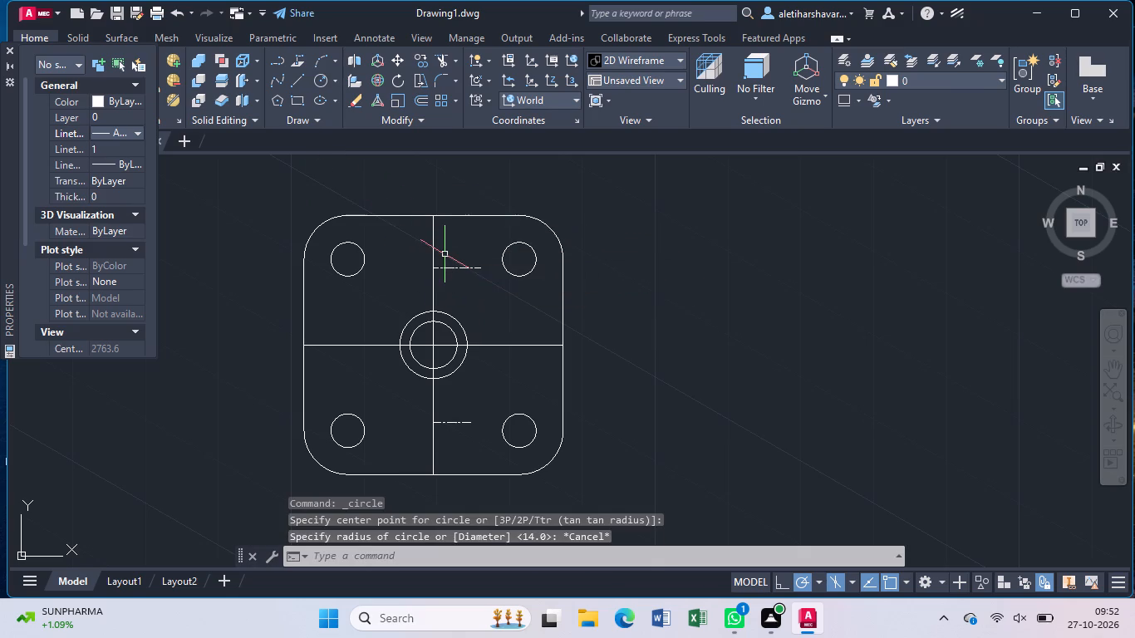
Set the current linetype for new objects back to ByLayer.
{"action": "left_click", "coordinate": [137, 129]}
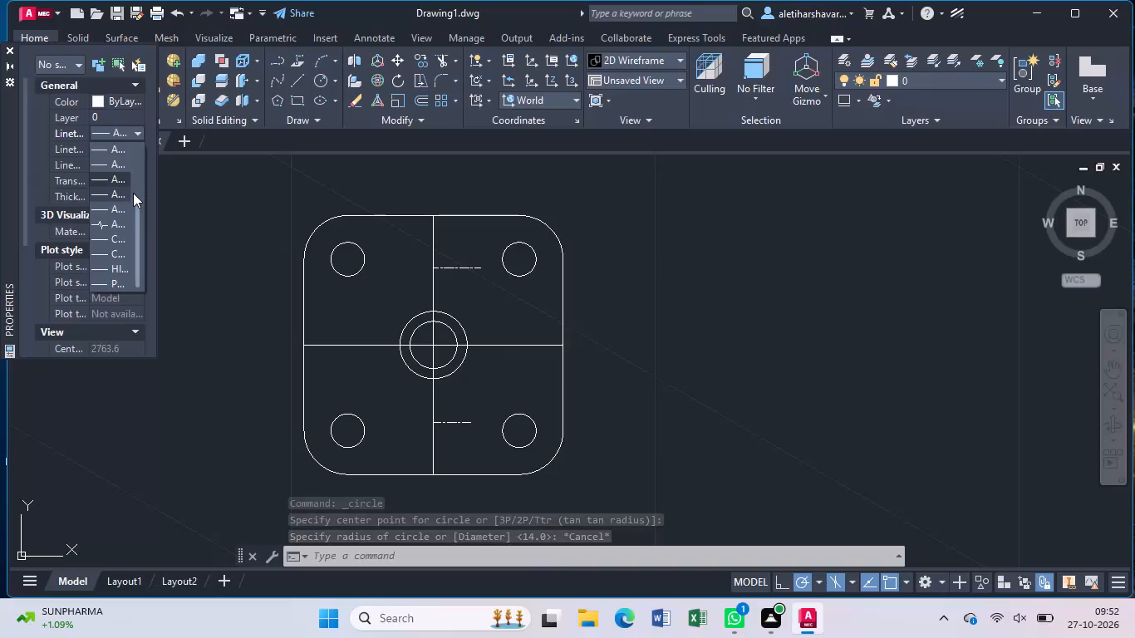
{"action": "scroll", "coordinate": [128, 190], "scroll_direction": "up", "scroll_amount": 3}
{"action": "left_click", "coordinate": [118, 150]}
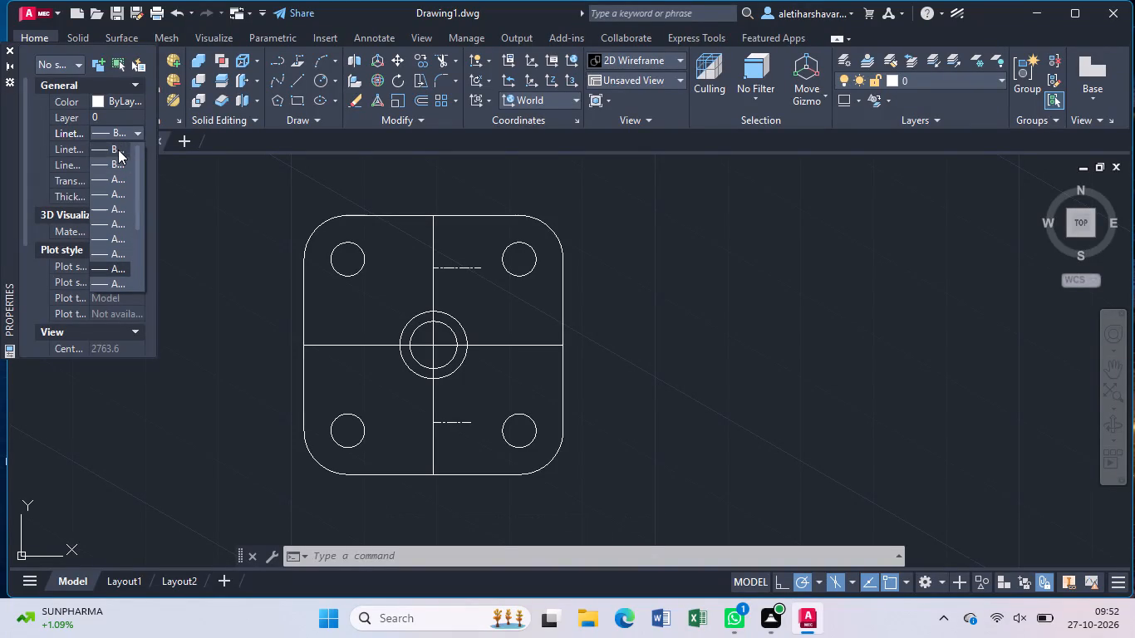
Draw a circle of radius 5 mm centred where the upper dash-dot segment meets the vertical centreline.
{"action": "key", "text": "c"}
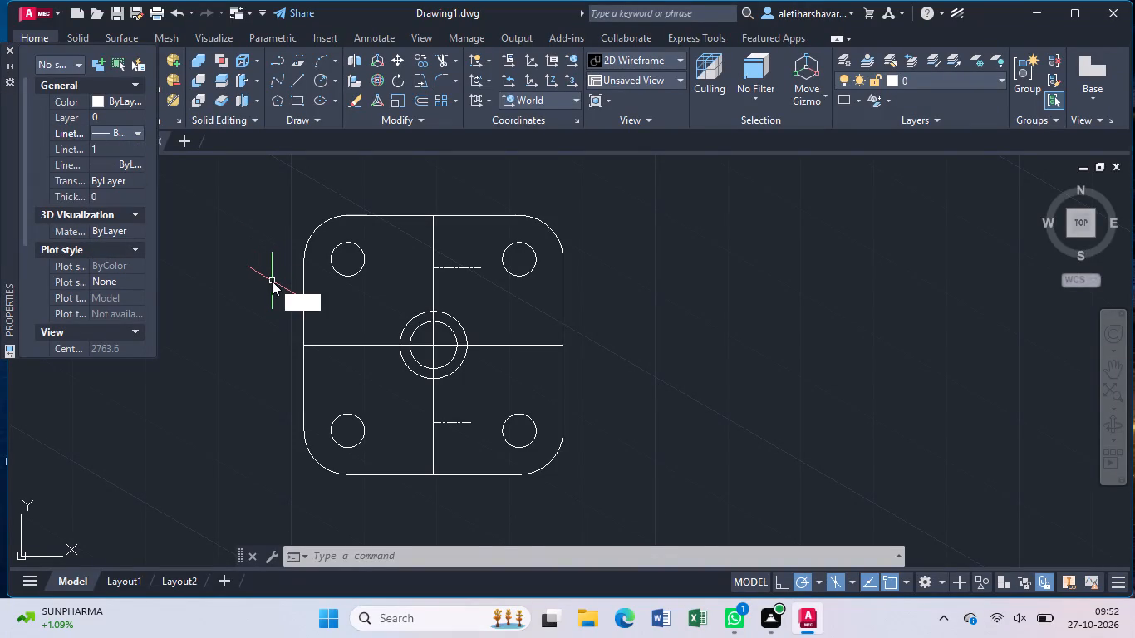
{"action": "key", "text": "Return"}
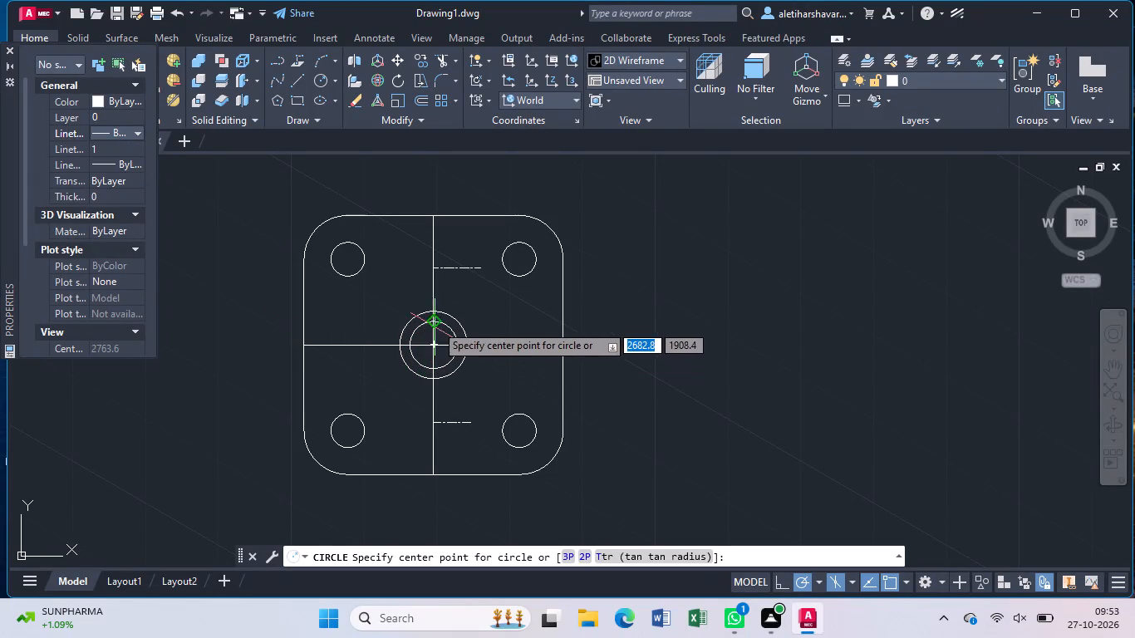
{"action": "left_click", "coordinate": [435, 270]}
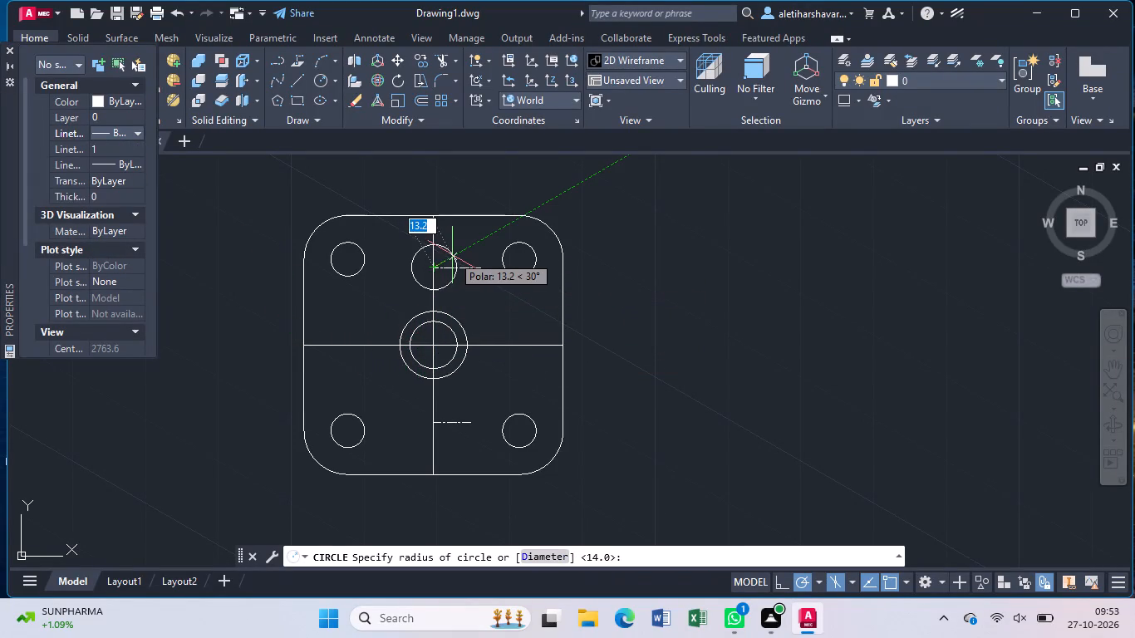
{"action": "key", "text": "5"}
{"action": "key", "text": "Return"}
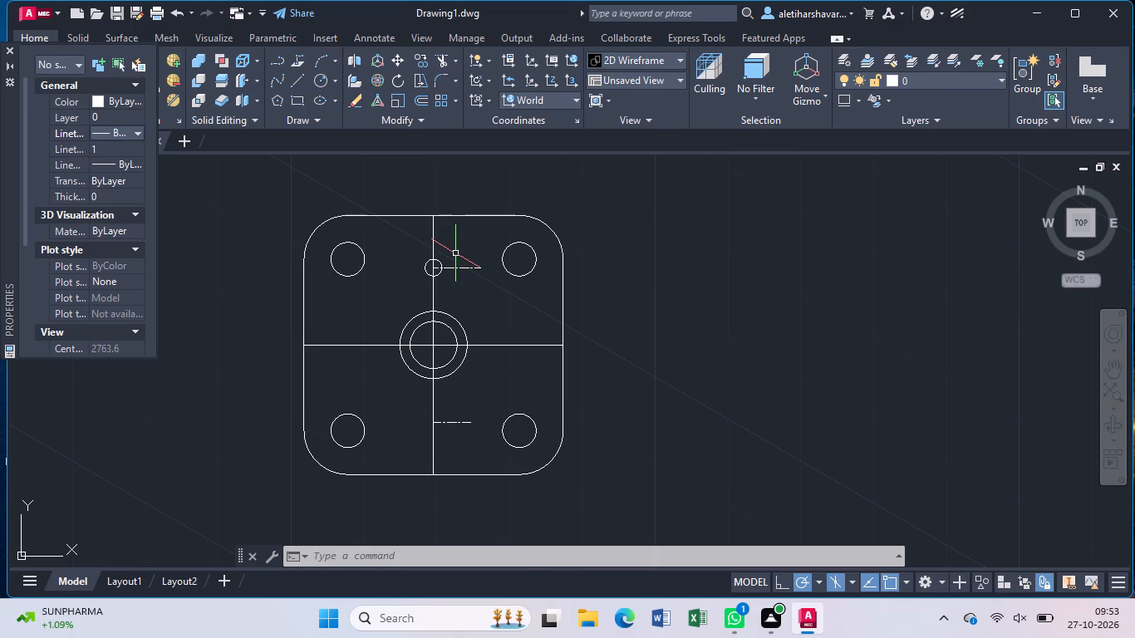
Draw a circle of radius 18 mm centred where the upper dash-dot segment meets the vertical centreline.
{"action": "key", "text": "c"}
{"action": "key", "text": "Return"}
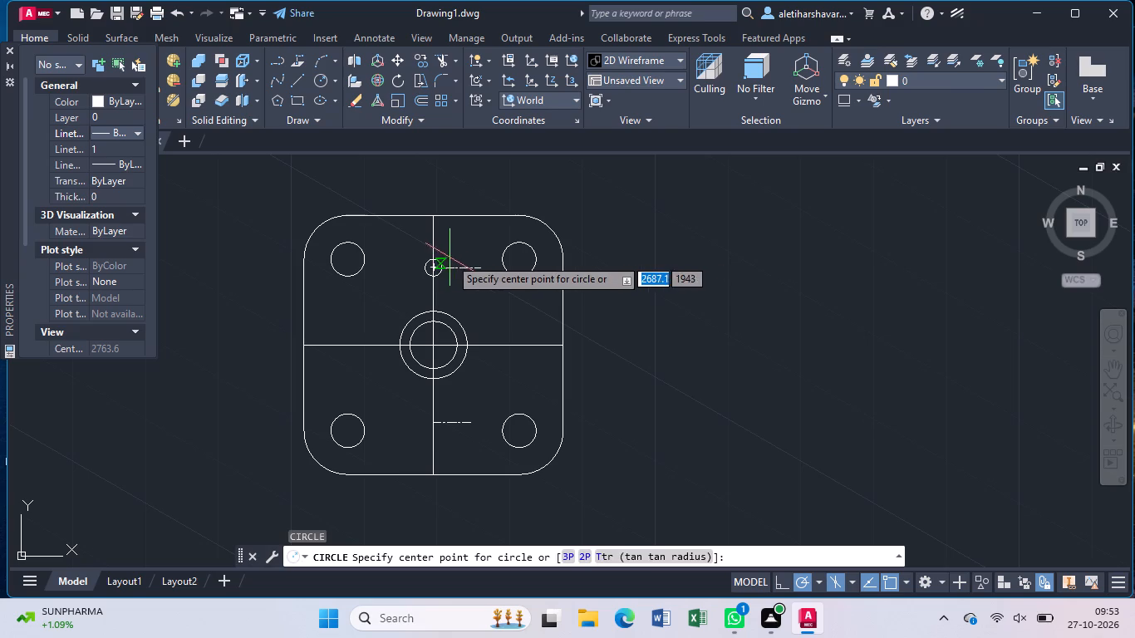
{"action": "scroll", "coordinate": [440, 267], "scroll_direction": "up", "scroll_amount": 2}
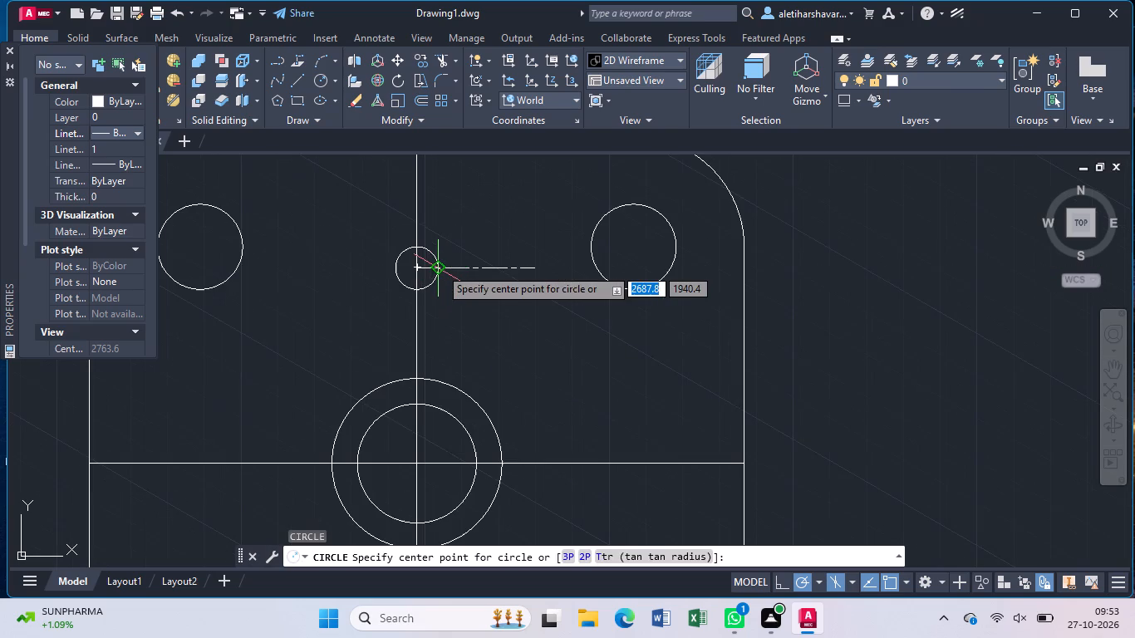
{"action": "left_click", "coordinate": [416, 269]}
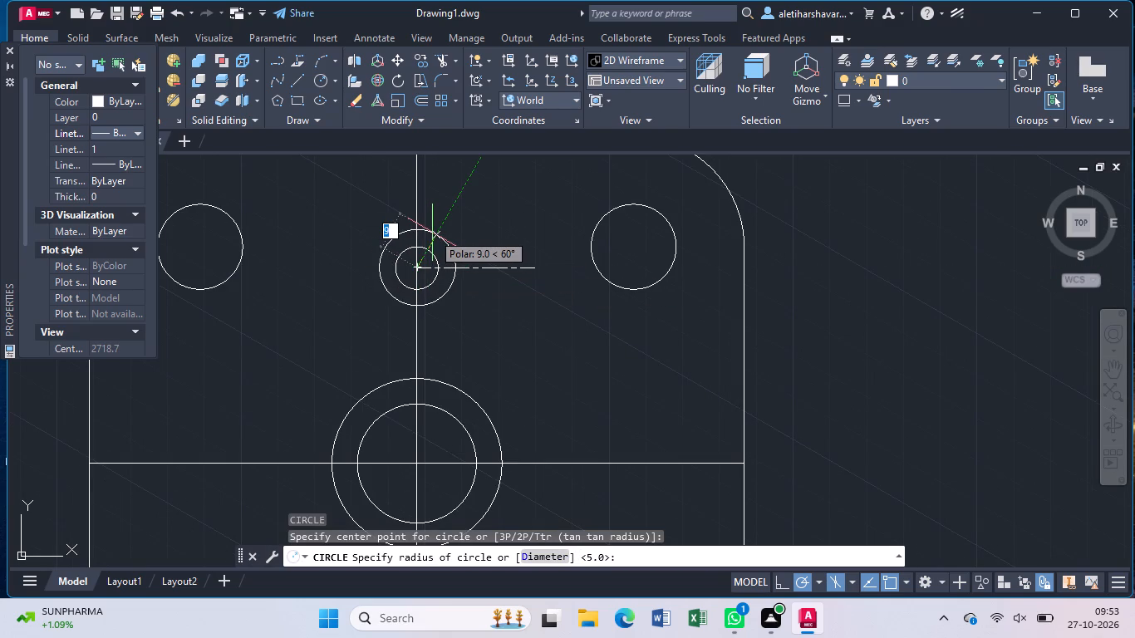
{"action": "key", "text": "1"}
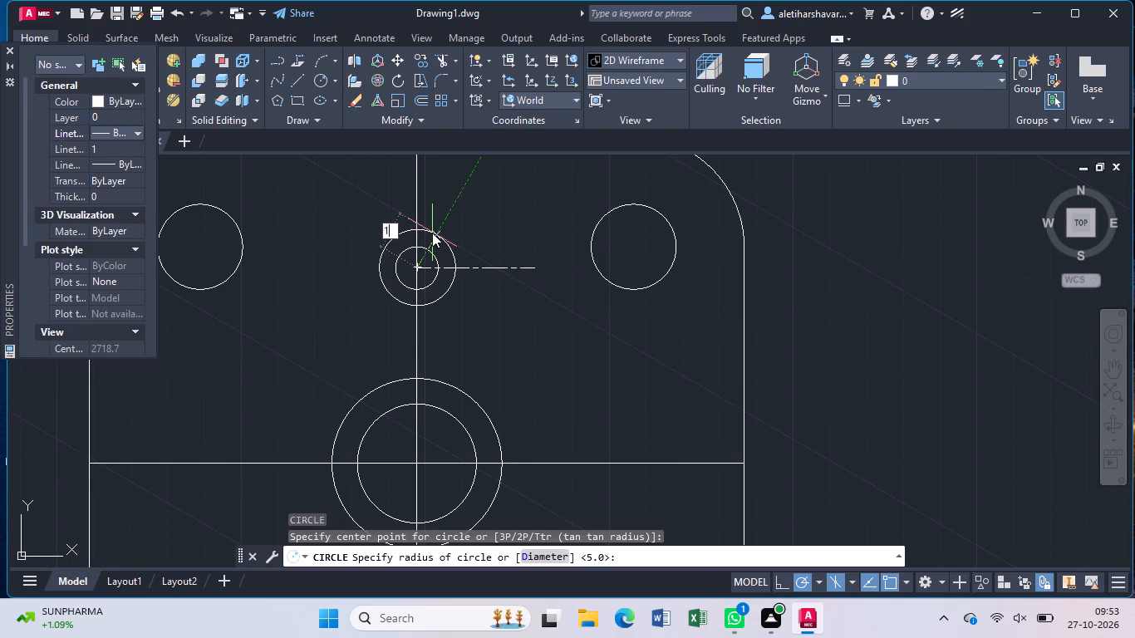
{"action": "key", "text": "8"}
{"action": "key", "text": "Return"}
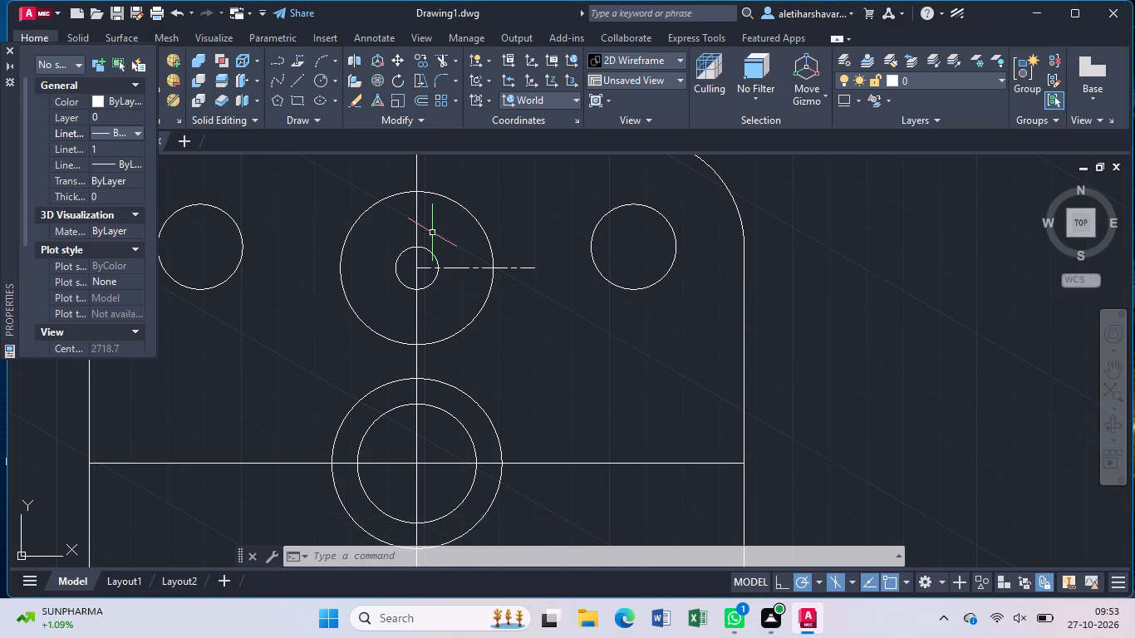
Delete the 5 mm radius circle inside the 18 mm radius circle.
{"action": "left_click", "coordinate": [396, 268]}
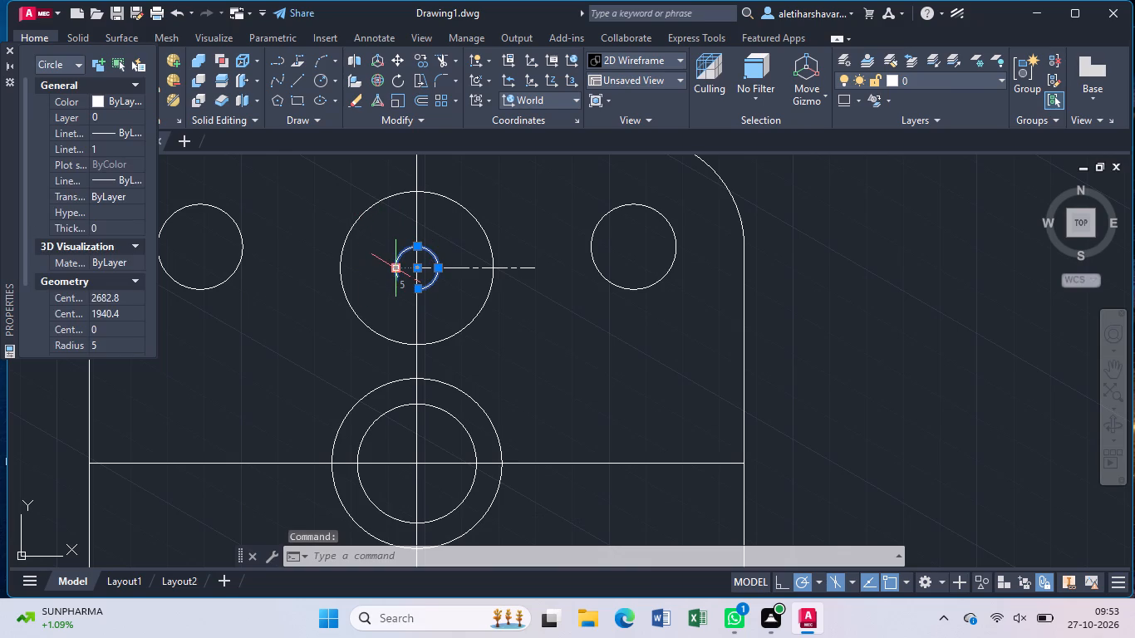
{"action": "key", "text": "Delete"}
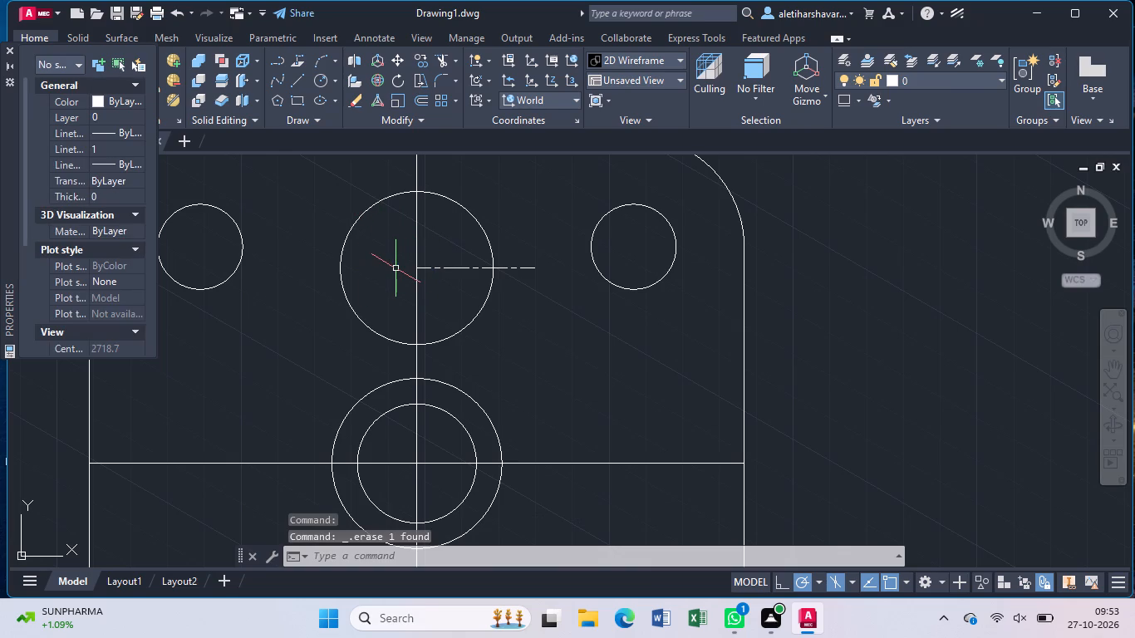
Draw a circle of radius 9 mm concentric with the 18 mm radius circle.
{"action": "key", "text": "c"}
{"action": "key", "text": "Return"}
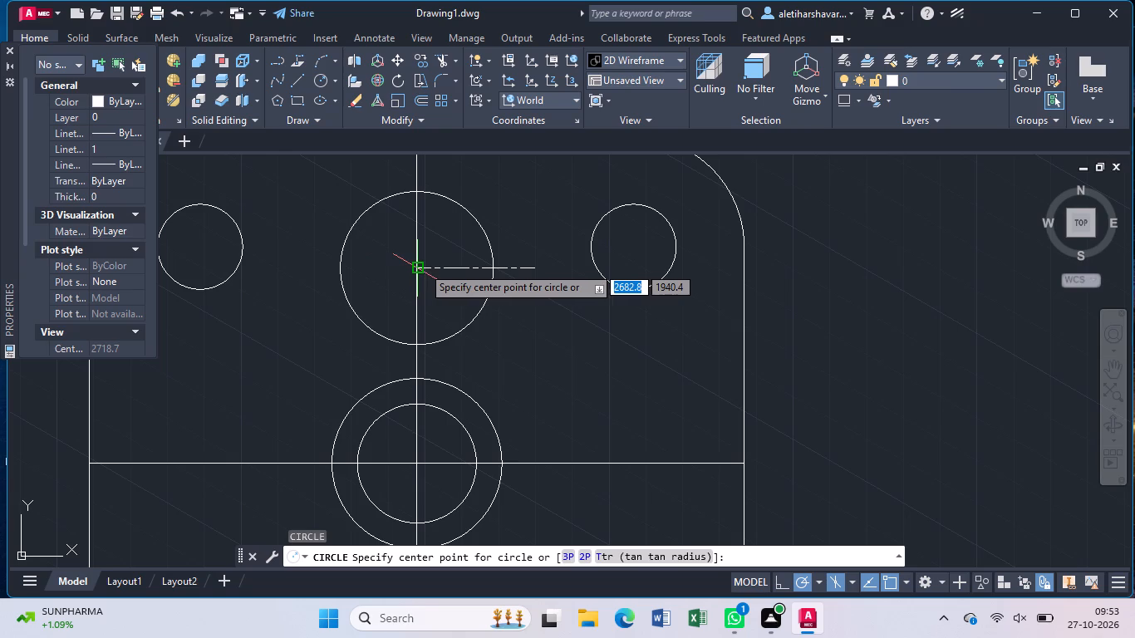
{"action": "left_click", "coordinate": [422, 266]}
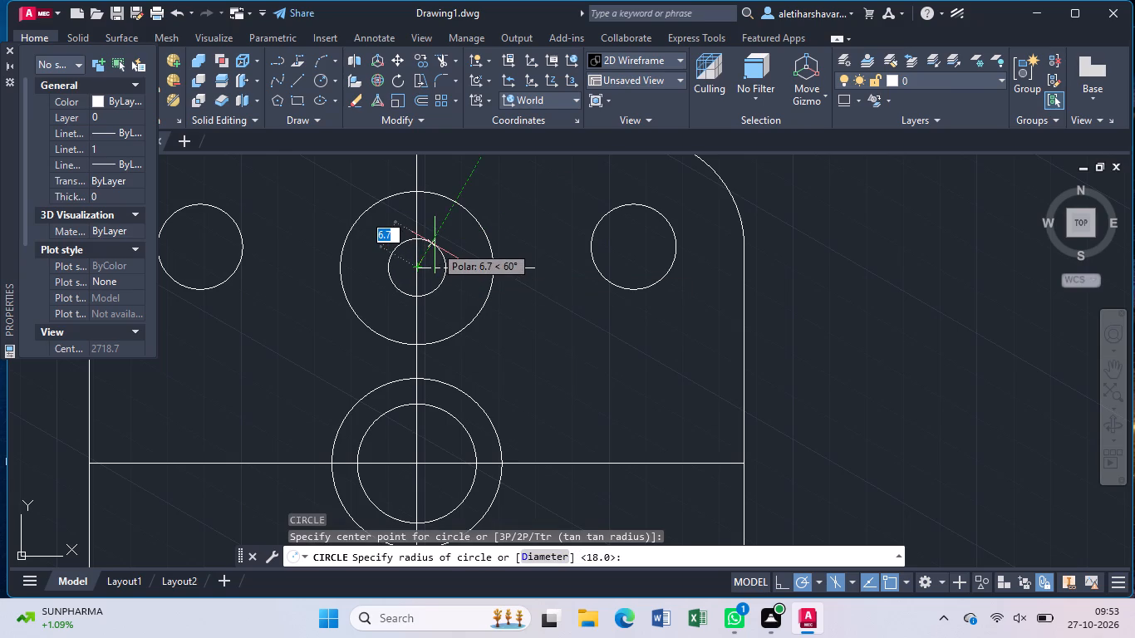
{"action": "key", "text": "9"}
{"action": "key", "text": "Return"}
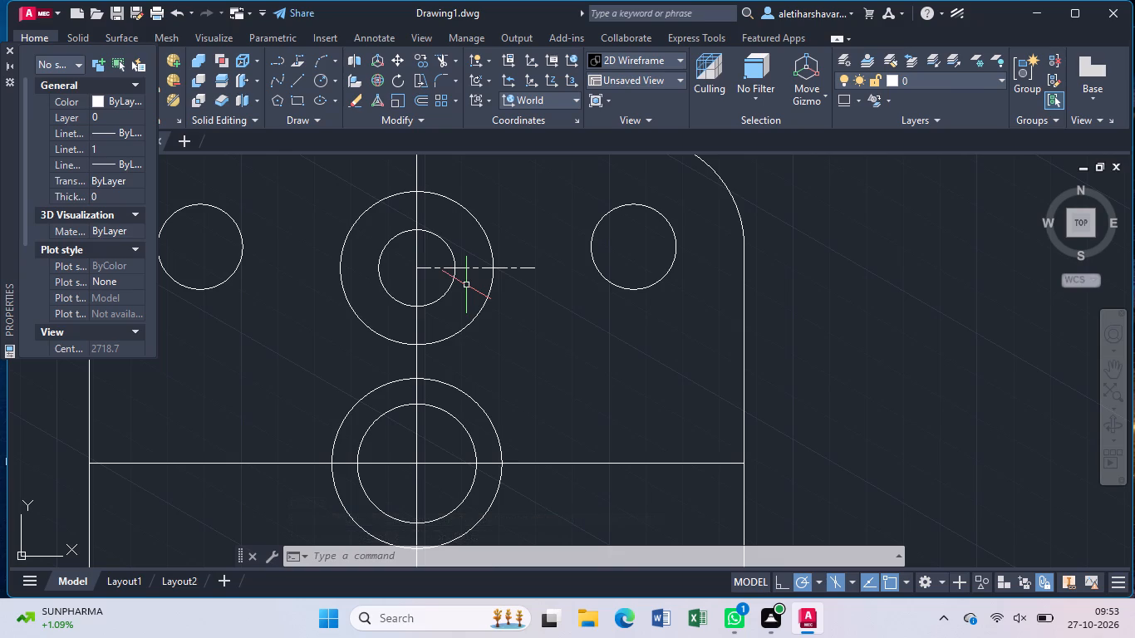
Copy the 9 mm and 18 mm radius circles from their centre to where the lower dash-dot segment meets the vertical centreline.
{"action": "scroll", "coordinate": [465, 285], "scroll_direction": "down", "scroll_amount": 1}
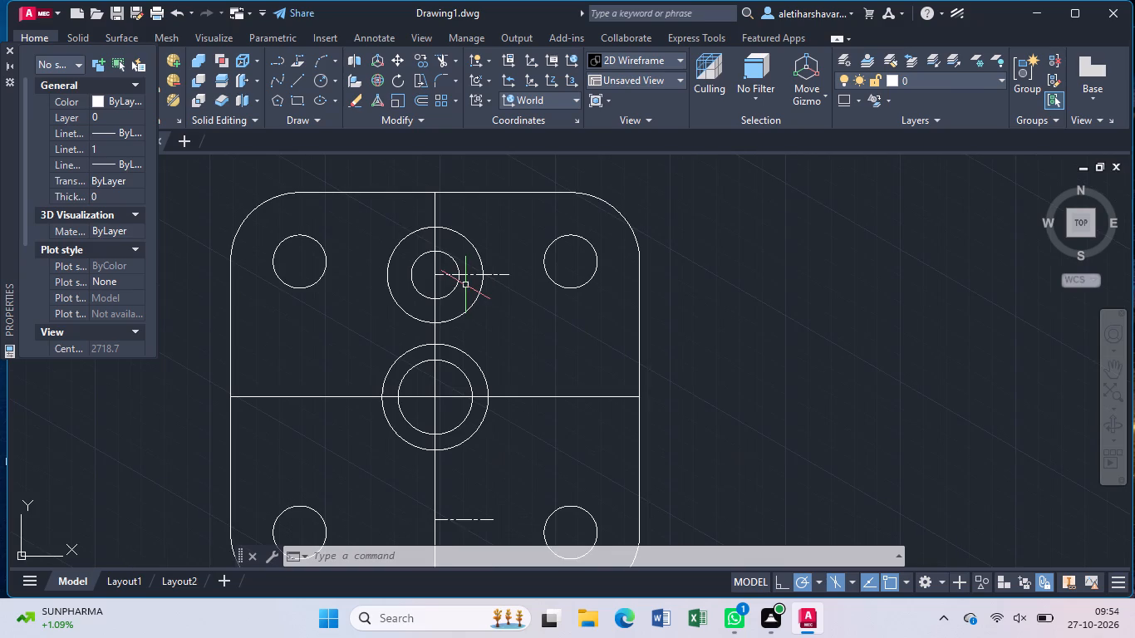
{"action": "scroll", "coordinate": [465, 287], "scroll_direction": "down", "scroll_amount": 1}
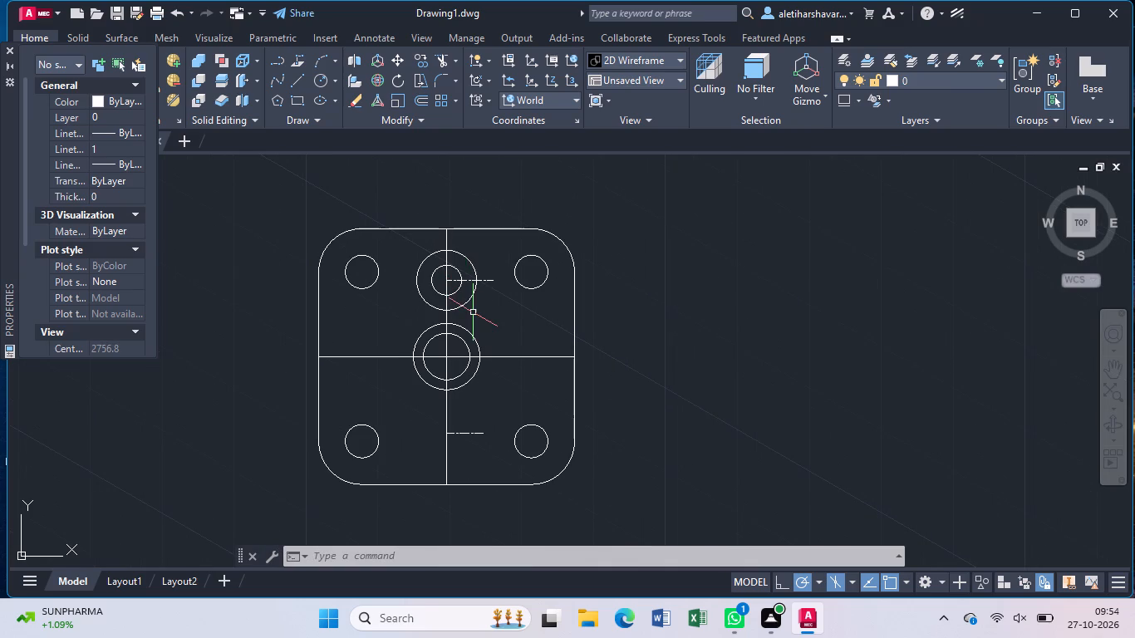
{"action": "middle_click_drag", "start_coordinate": [473, 312], "coordinate": [474, 283]}
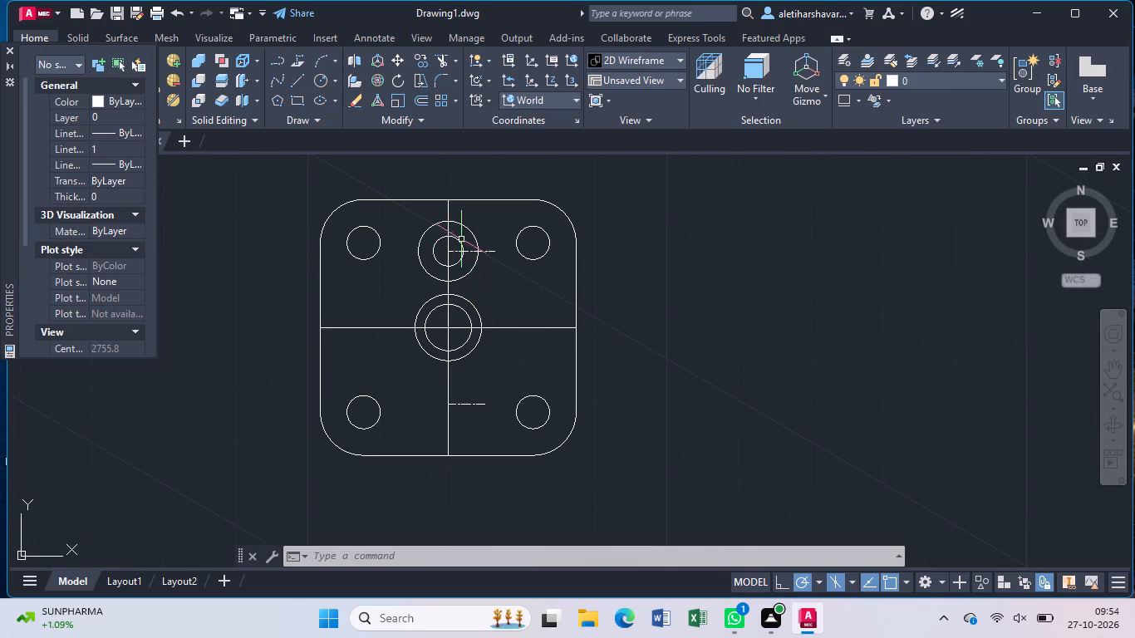
{"action": "left_click", "coordinate": [459, 242]}
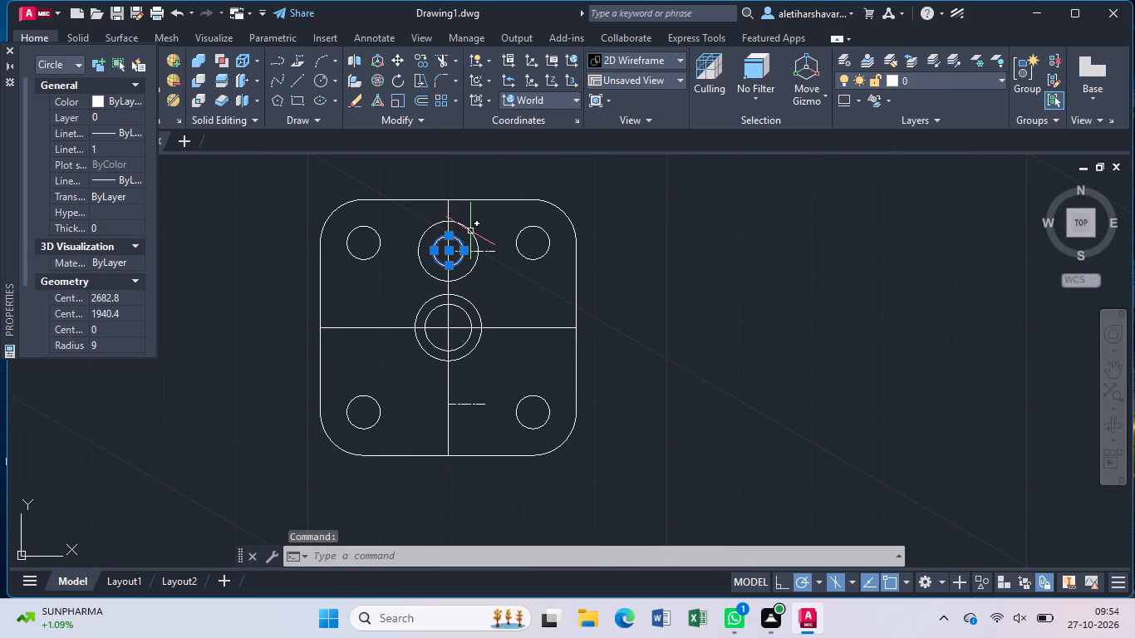
{"action": "left_click", "coordinate": [470, 231]}
{"action": "type", "text": "co"}
{"action": "key", "text": "Return"}
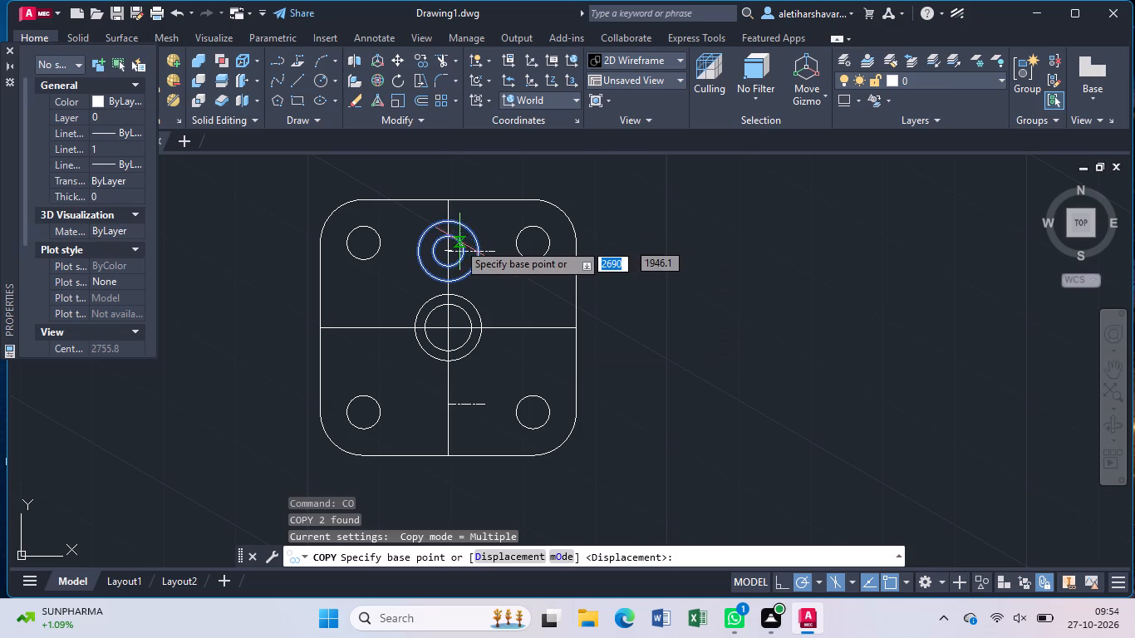
{"action": "left_click", "coordinate": [448, 249]}
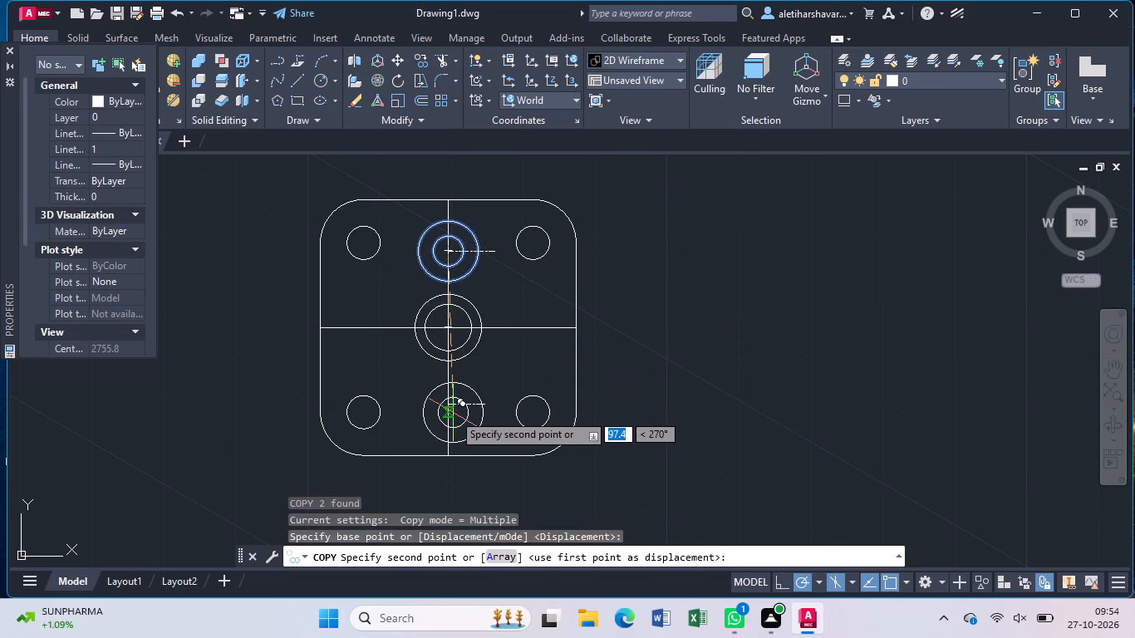
{"action": "left_click", "coordinate": [451, 409]}
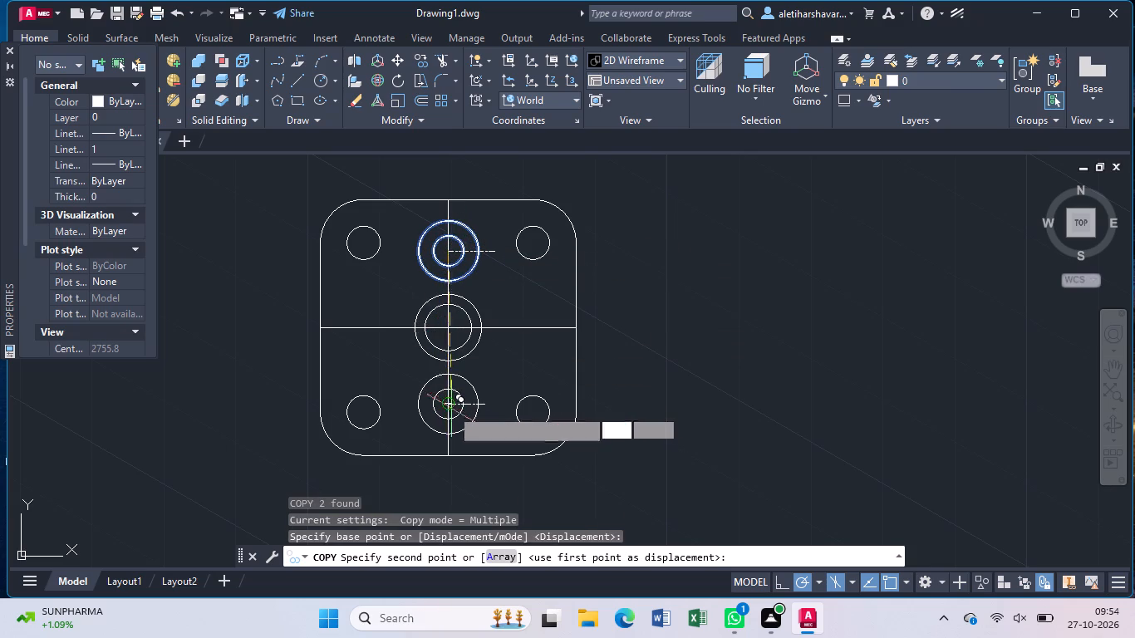
{"action": "key", "text": "Escape"}
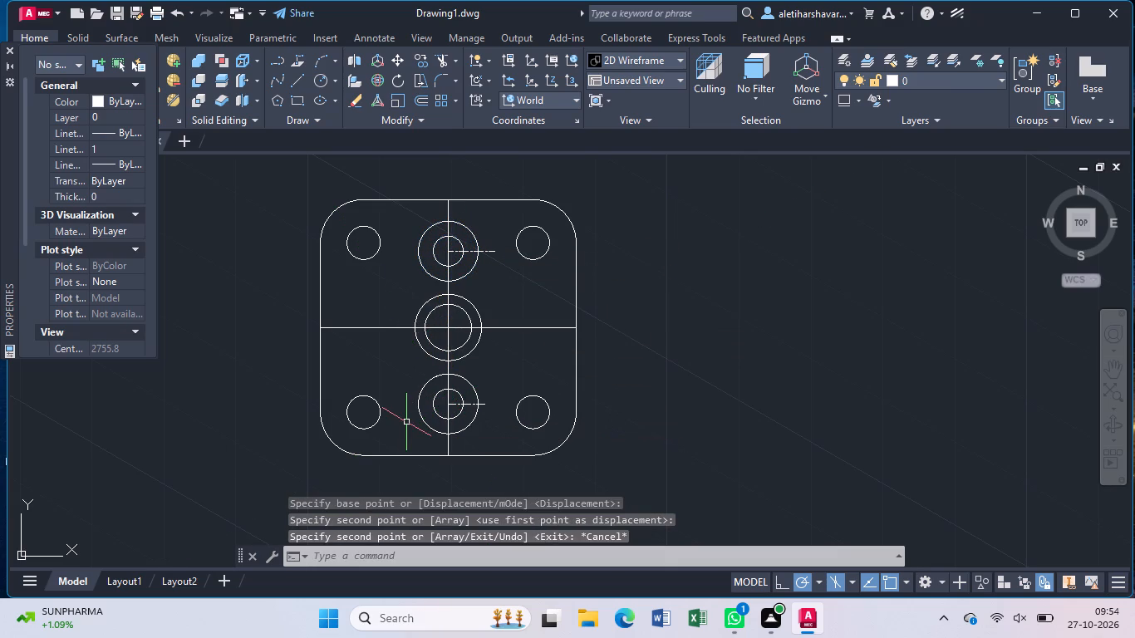
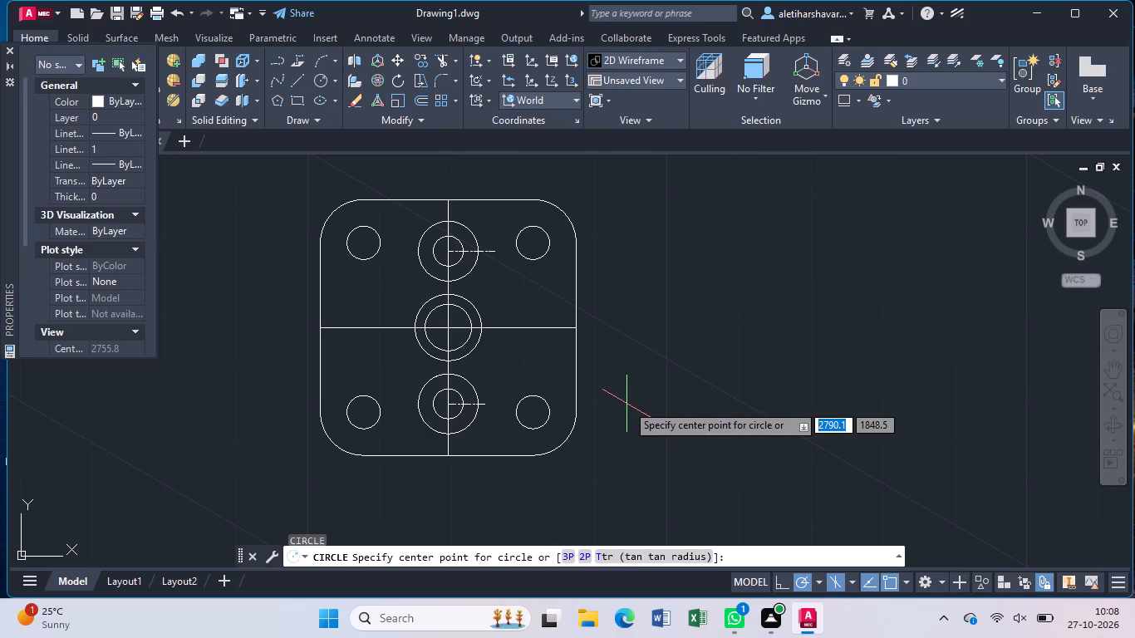
Draw a circle of radius 31 mm centred on the plate's centre.
{"action": "left_click", "coordinate": [450, 328]}
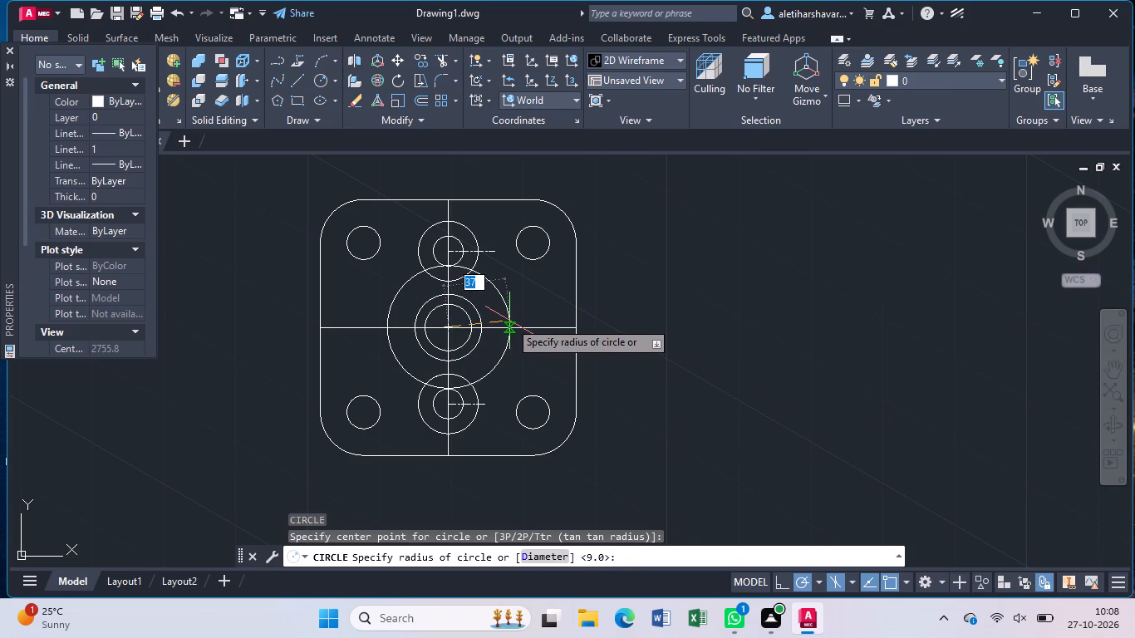
{"action": "type", "text": "31"}
{"action": "key", "text": "Return"}
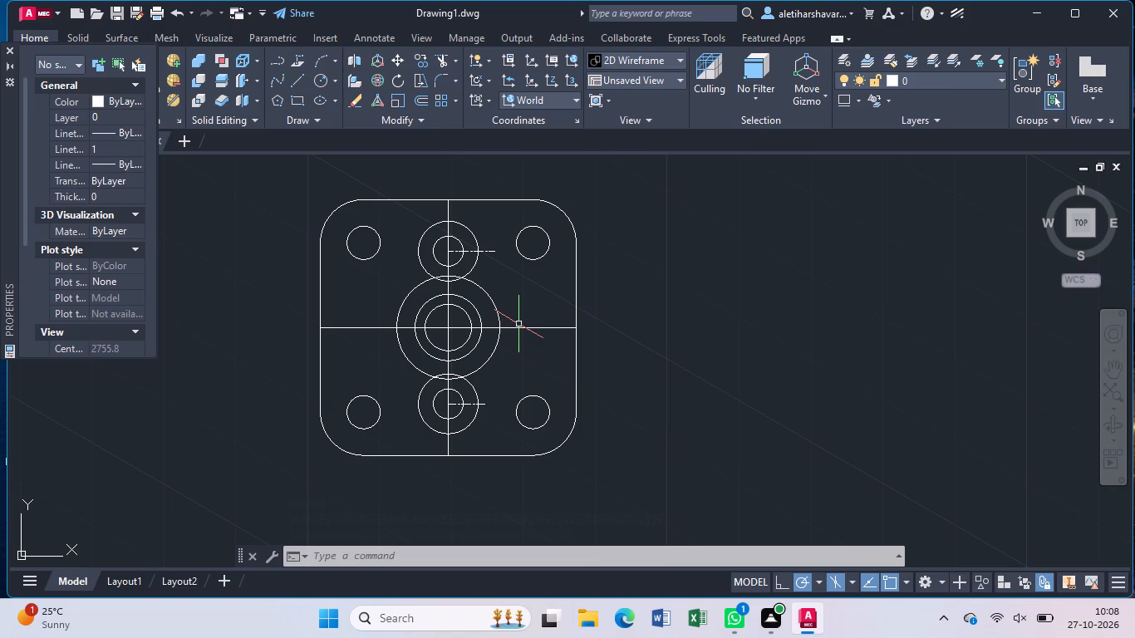
{"action": "key", "text": "Escape"}
Draw two slanted lines from the 31 mm radius circle's left and right quadrants to the matching sides of the upper 18 mm radius circle.
{"action": "key", "text": "l"}
{"action": "key", "text": "Return"}
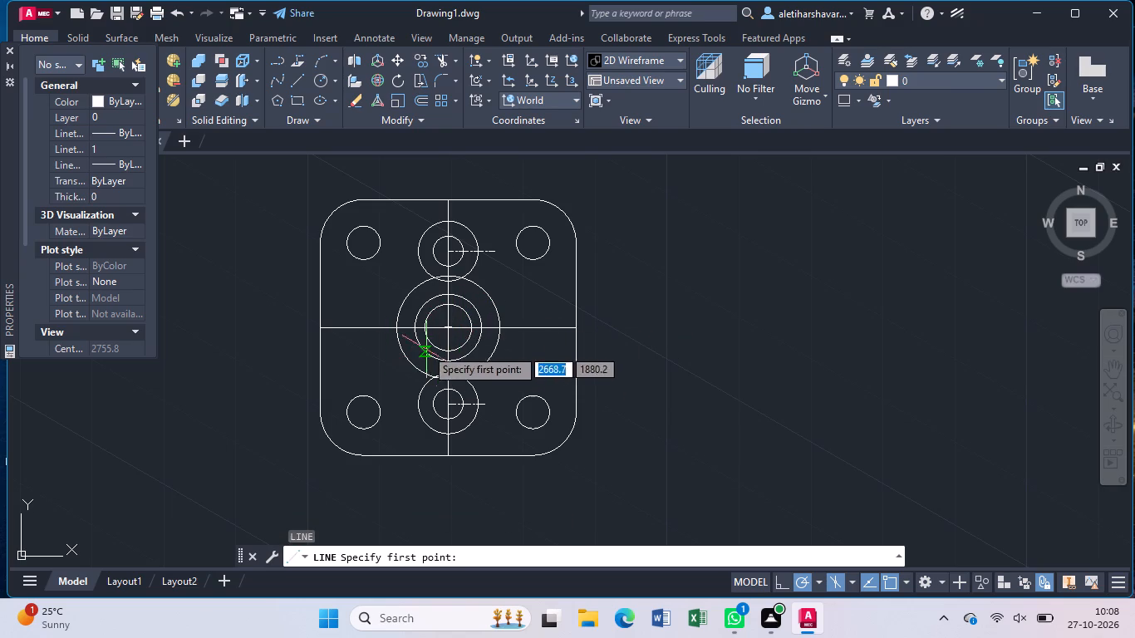
{"action": "left_click", "coordinate": [396, 329]}
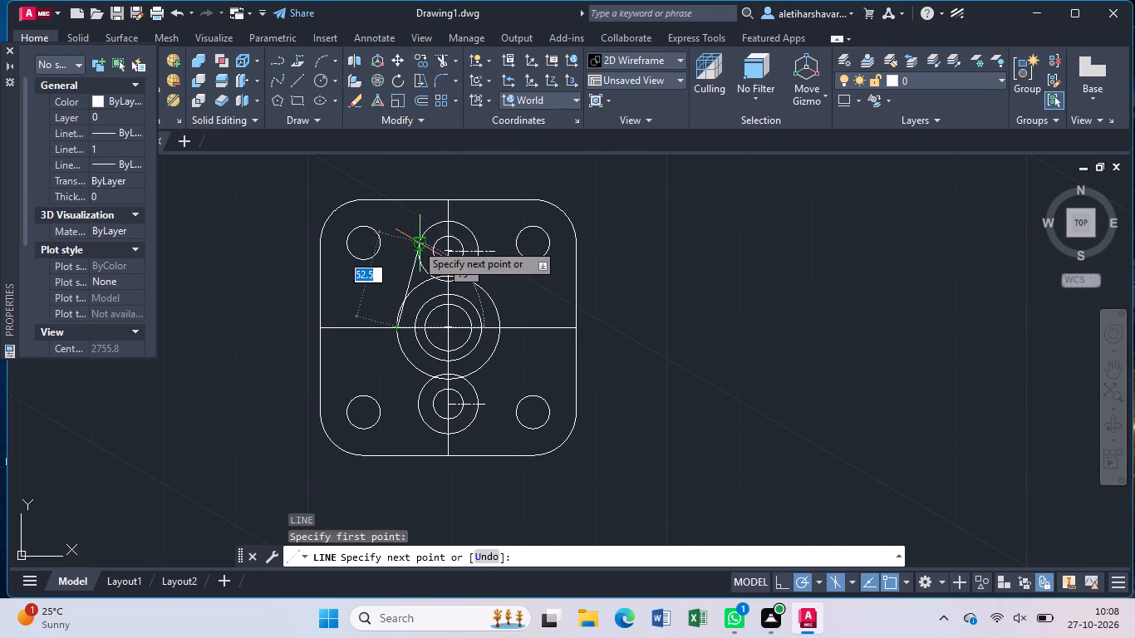
{"action": "left_click", "coordinate": [415, 243]}
{"action": "key", "text": "Escape"}
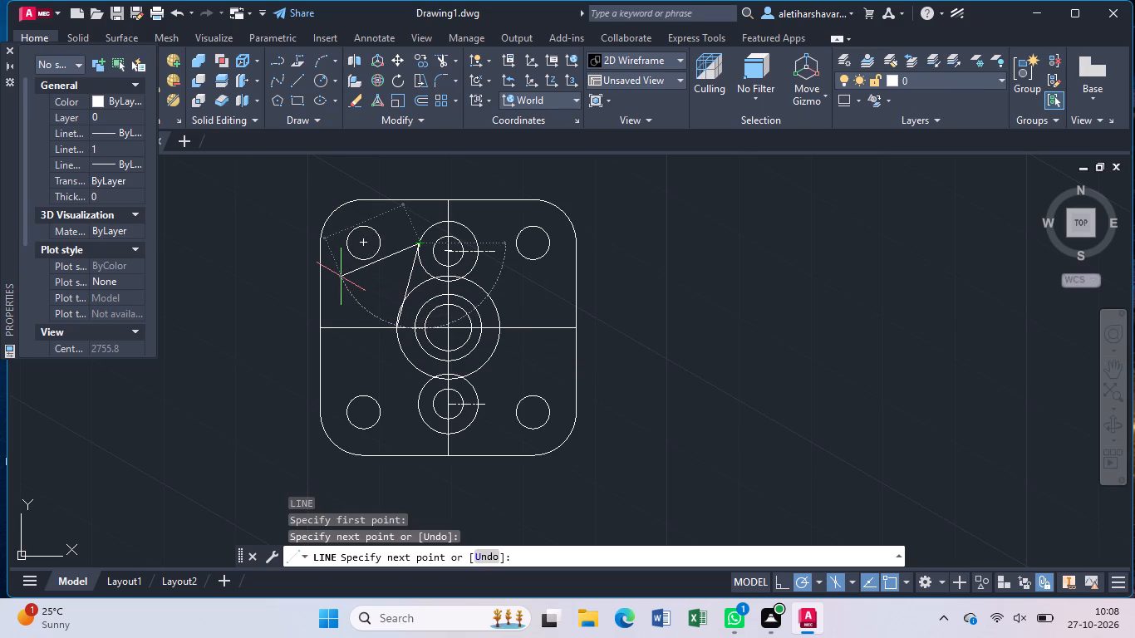
{"action": "key", "text": "l"}
{"action": "key", "text": "Return"}
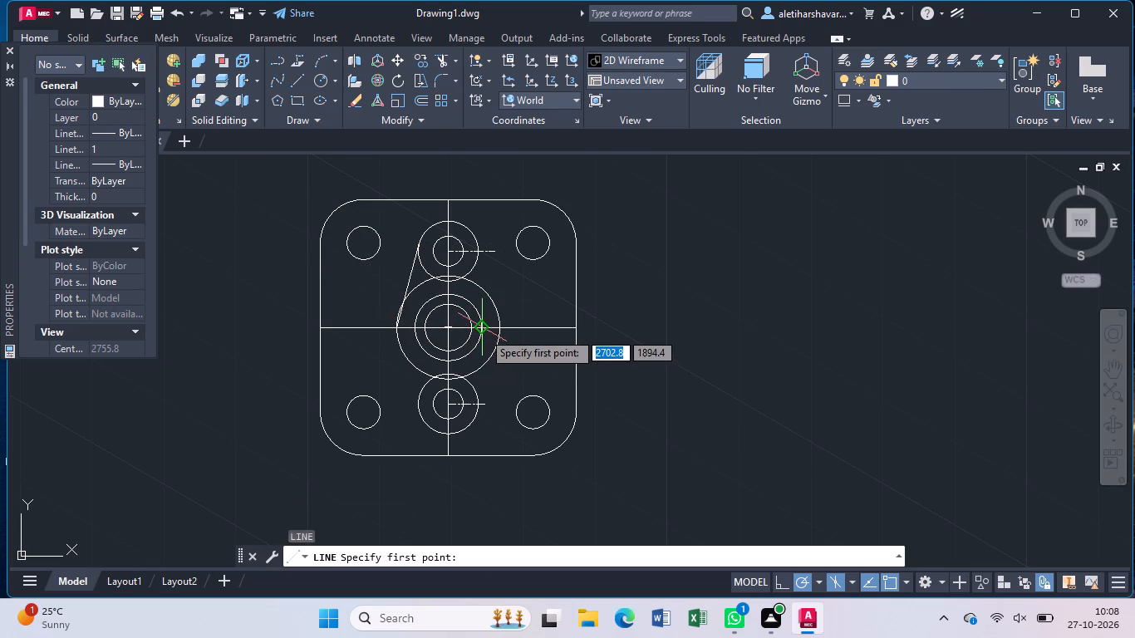
{"action": "left_click", "coordinate": [500, 326]}
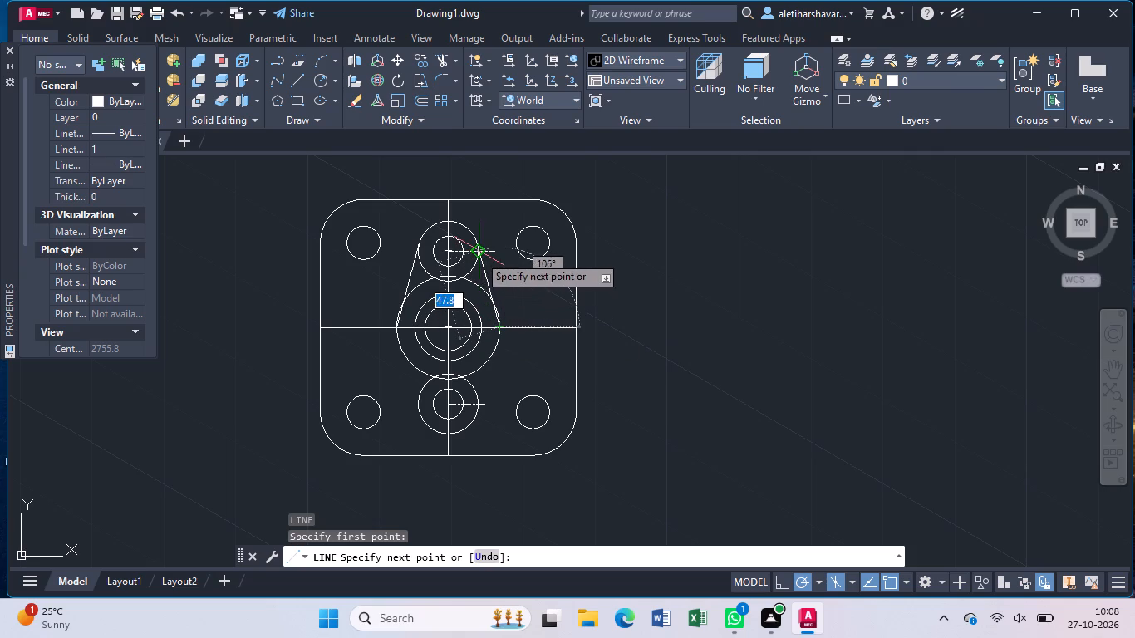
{"action": "left_click", "coordinate": [472, 239]}
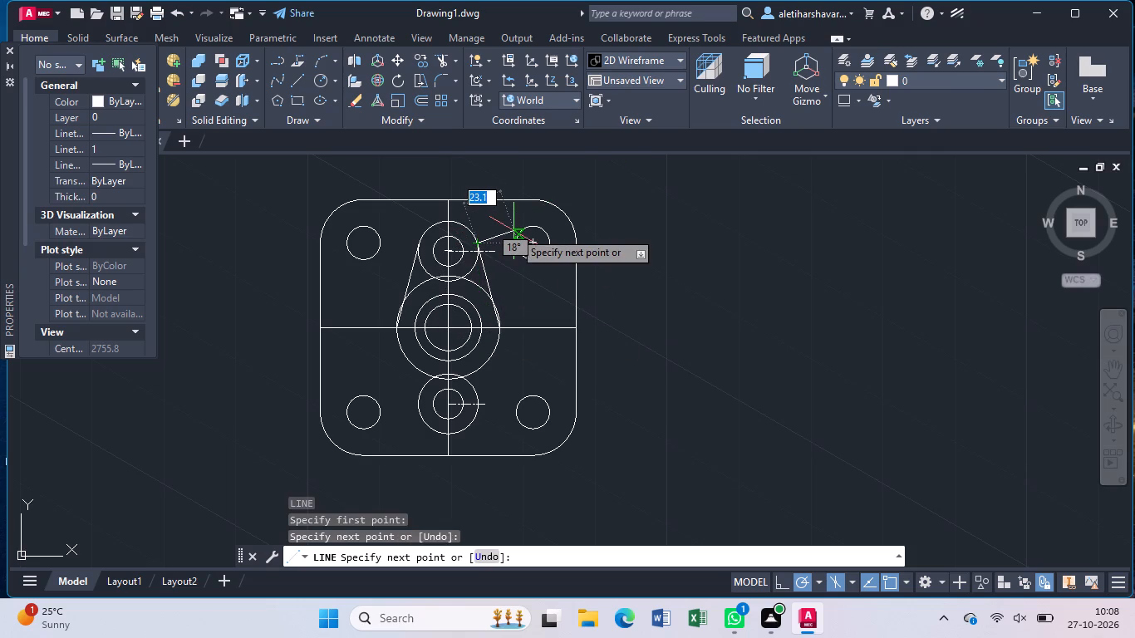
{"action": "key", "text": "Escape"}
Draw two slanted lines from the 31 mm radius circle's right and left quadrants to the matching sides of the lower 18 mm radius circle.
{"action": "key", "text": "l"}
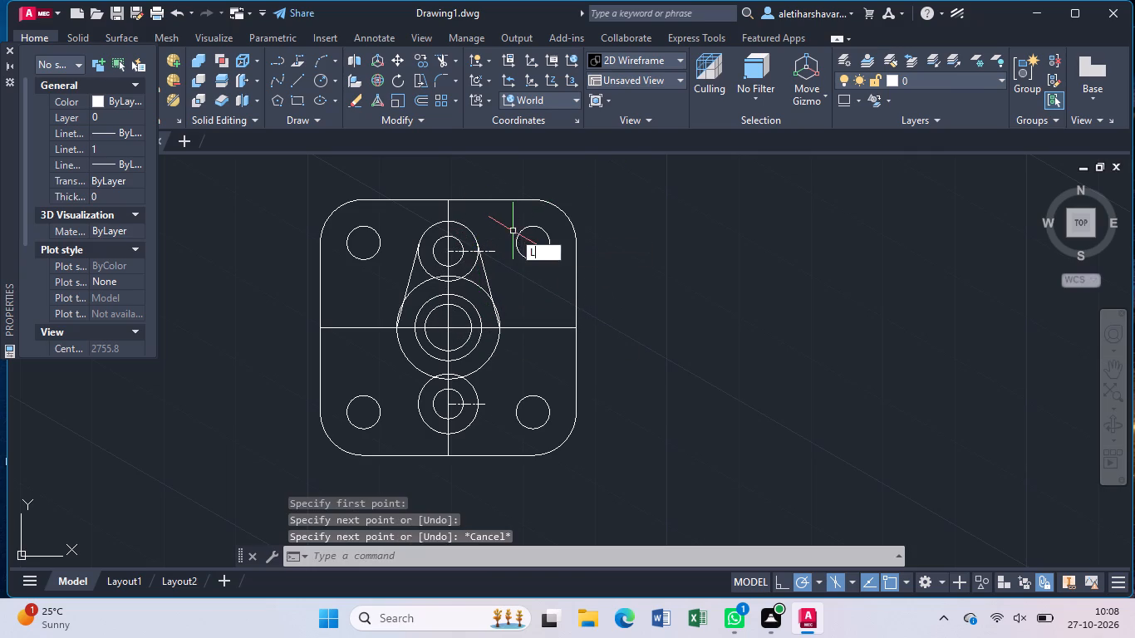
{"action": "key", "text": "Return"}
{"action": "left_click", "coordinate": [494, 327]}
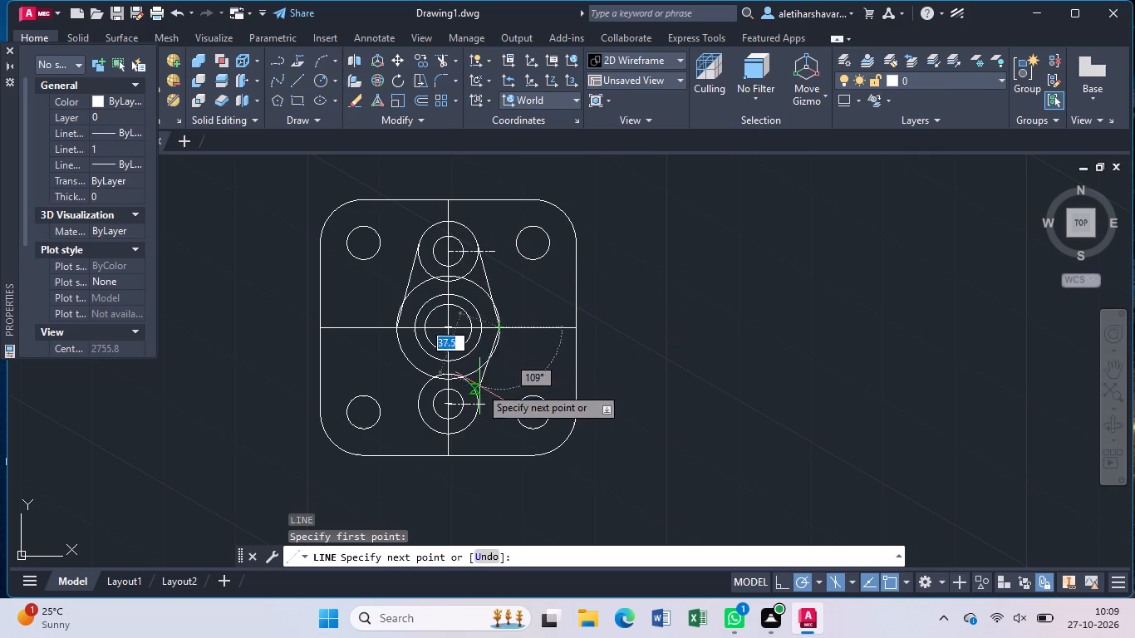
{"action": "left_click", "coordinate": [472, 414]}
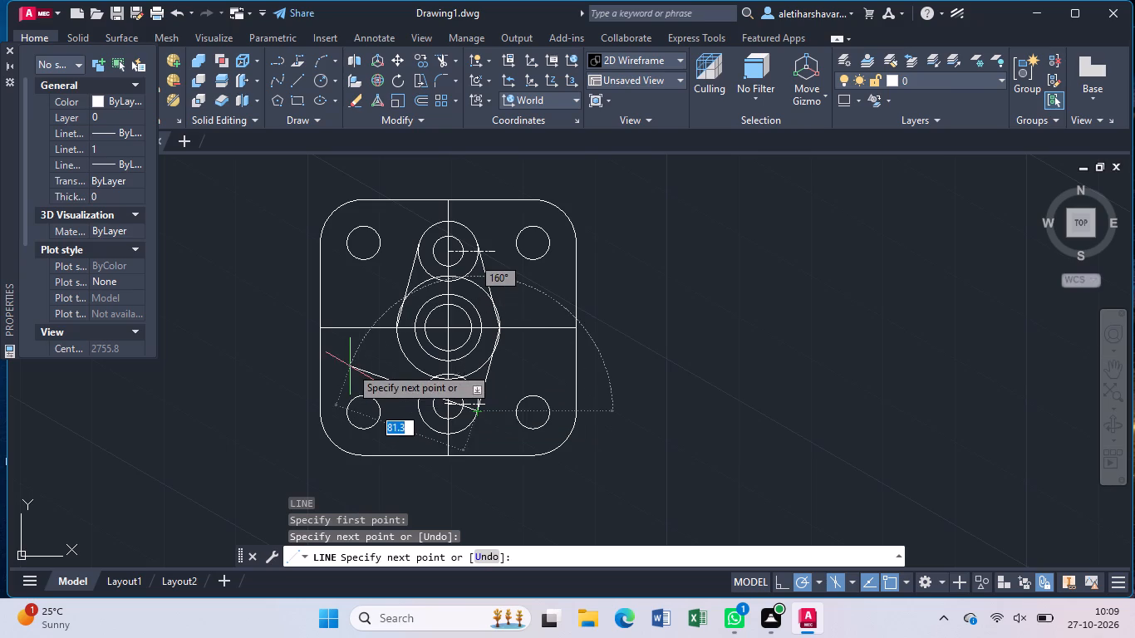
{"action": "key", "text": "Escape"}
{"action": "key", "text": "l"}
{"action": "key", "text": "Return"}
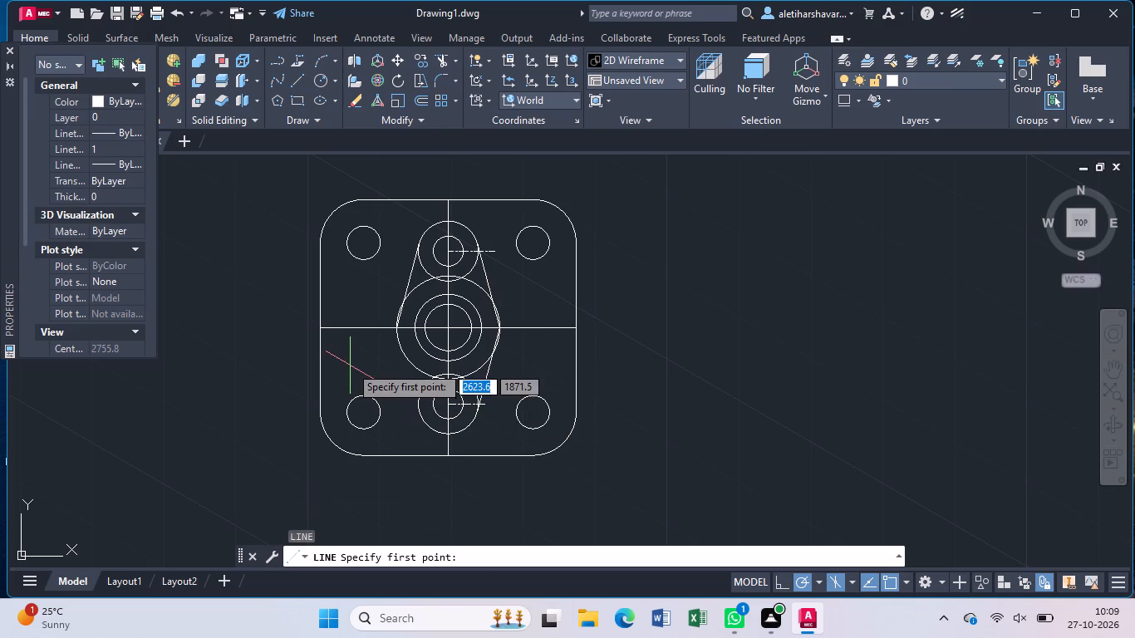
{"action": "left_click", "coordinate": [393, 331]}
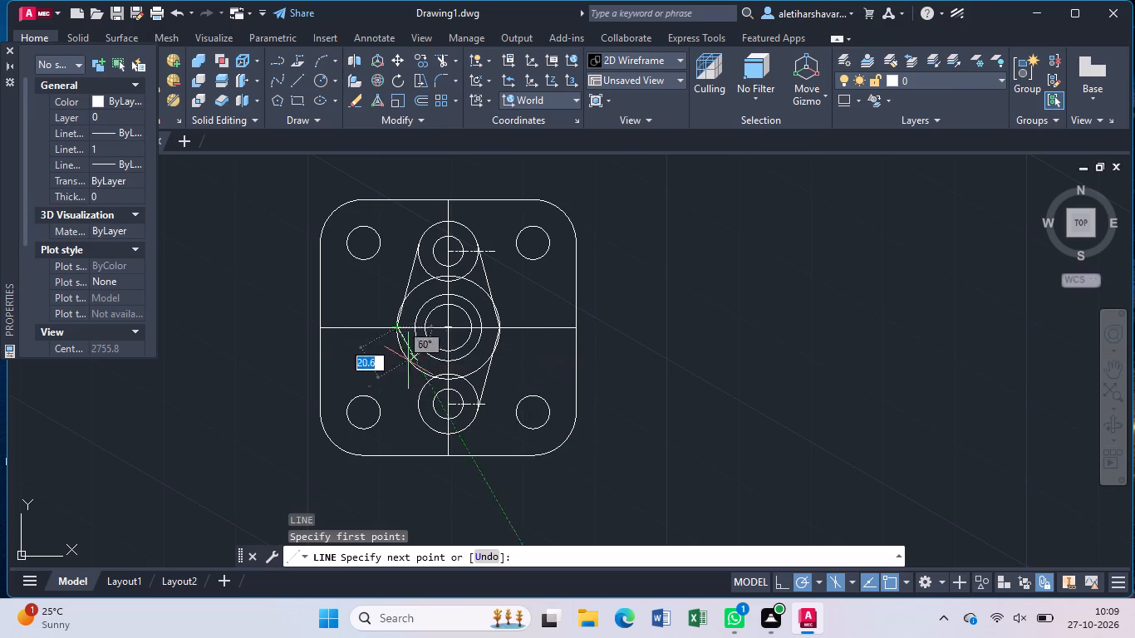
{"action": "left_click", "coordinate": [414, 415]}
{"action": "key", "text": "Escape"}
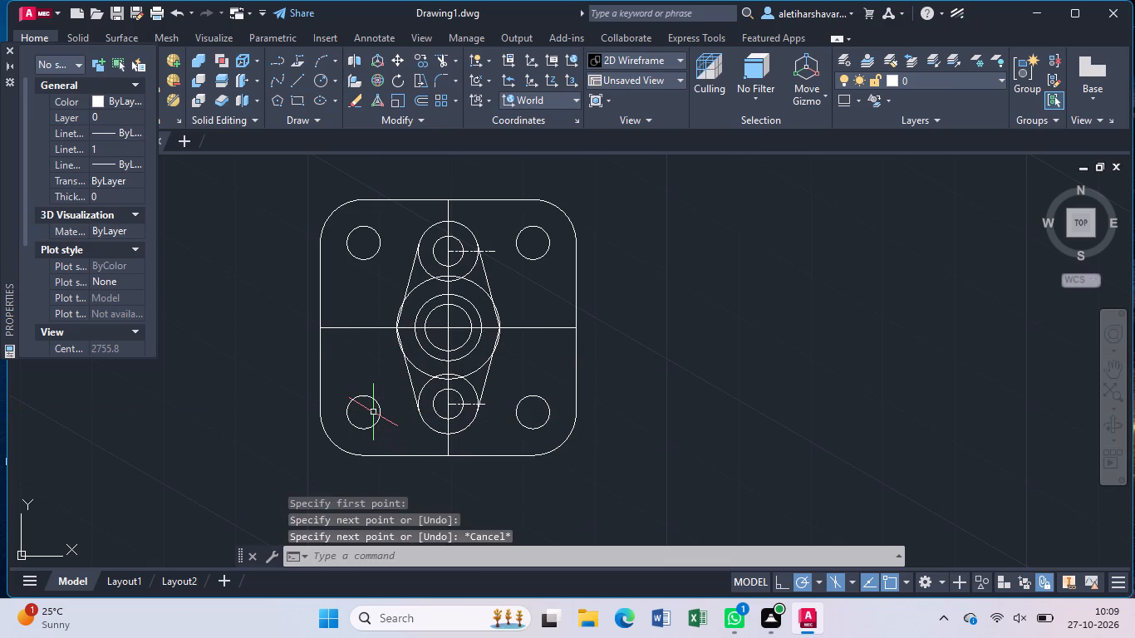
Trim away all arcs of the 31 mm radius circle, leaving the four slanted lines and the other circles.
{"action": "type", "text": "TR"}
{"action": "key", "text": "Return"}
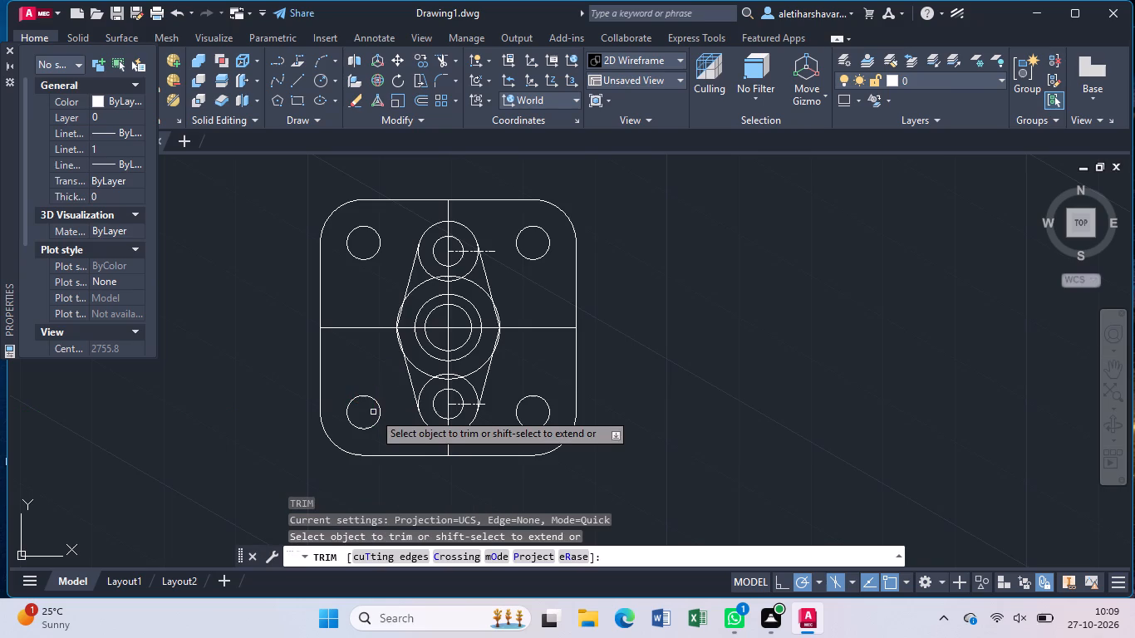
{"action": "scroll", "coordinate": [420, 371], "scroll_direction": "up", "scroll_amount": 1}
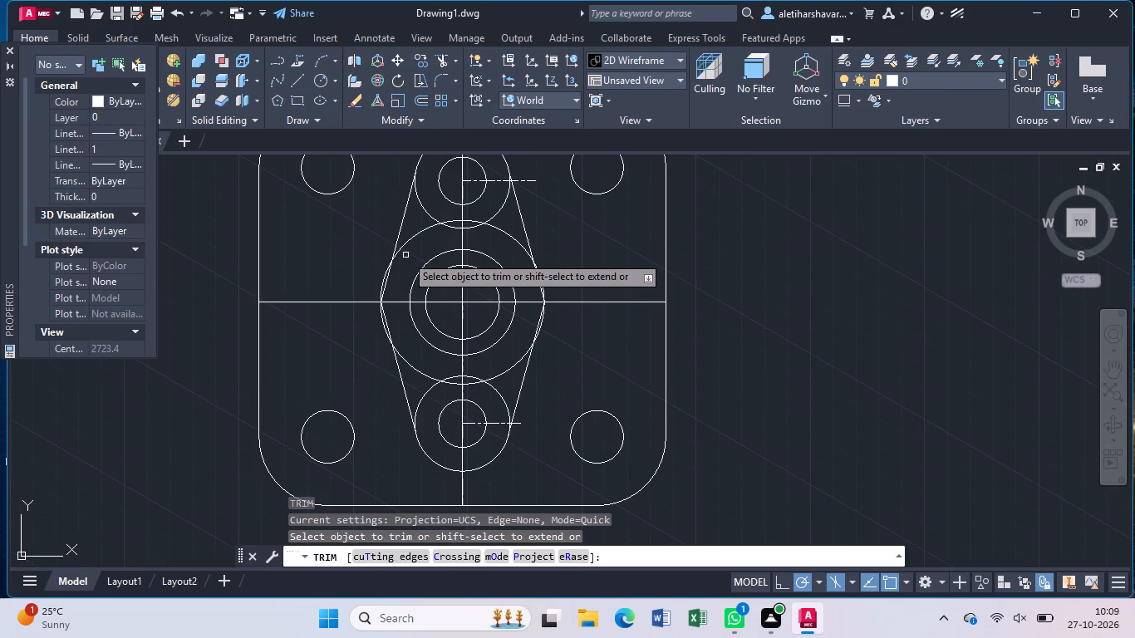
{"action": "left_click", "coordinate": [405, 243]}
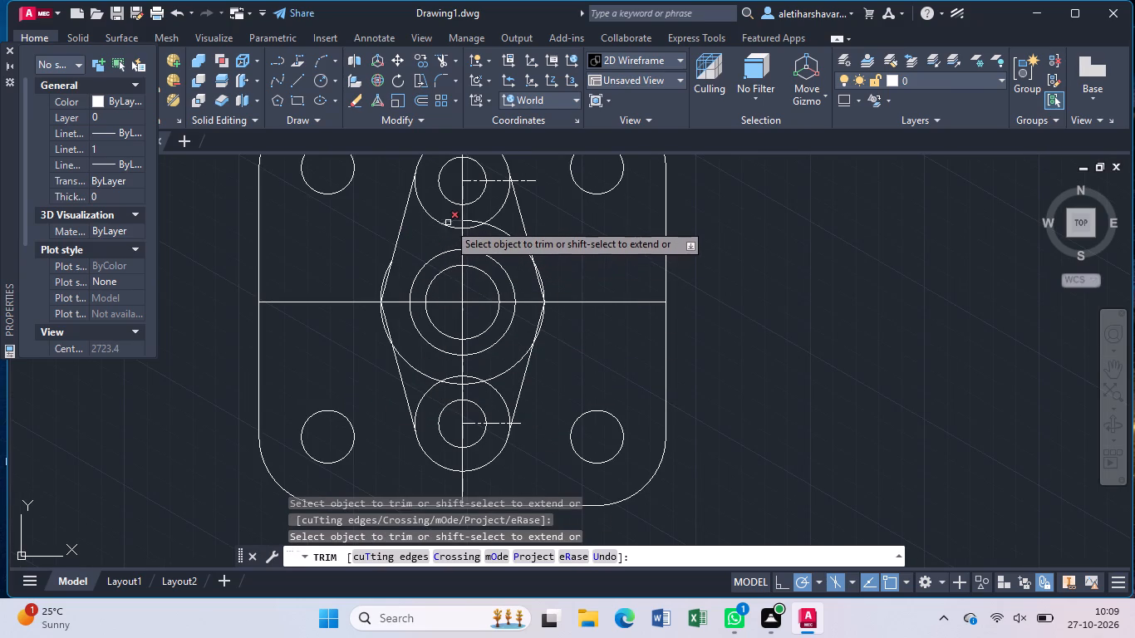
{"action": "left_click", "coordinate": [449, 219]}
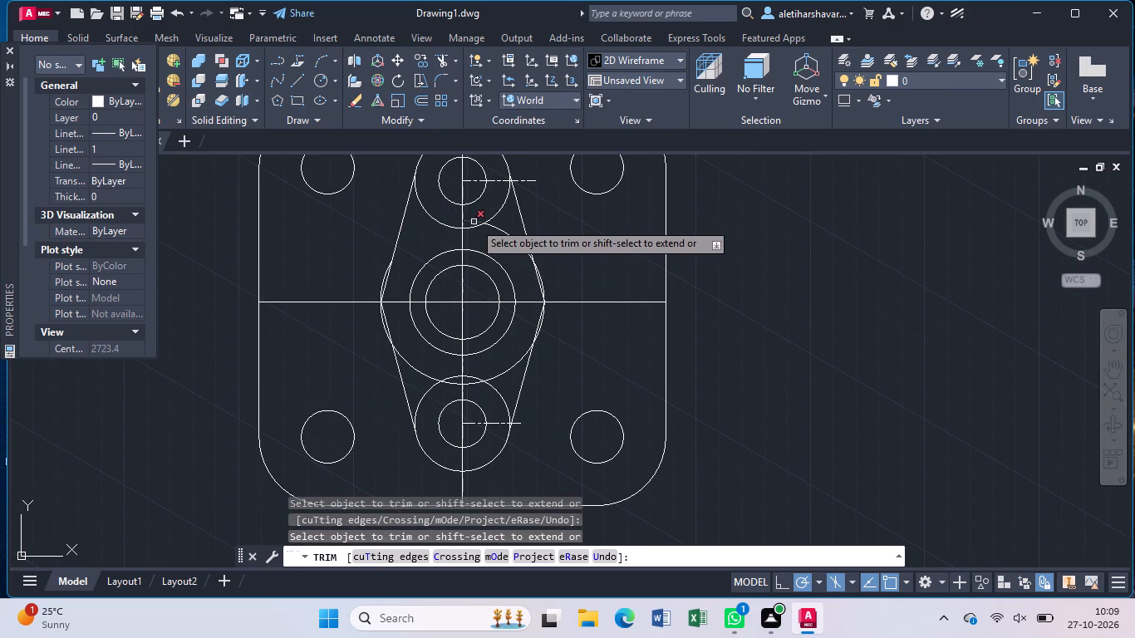
{"action": "left_click", "coordinate": [478, 222]}
{"action": "left_click", "coordinate": [508, 234]}
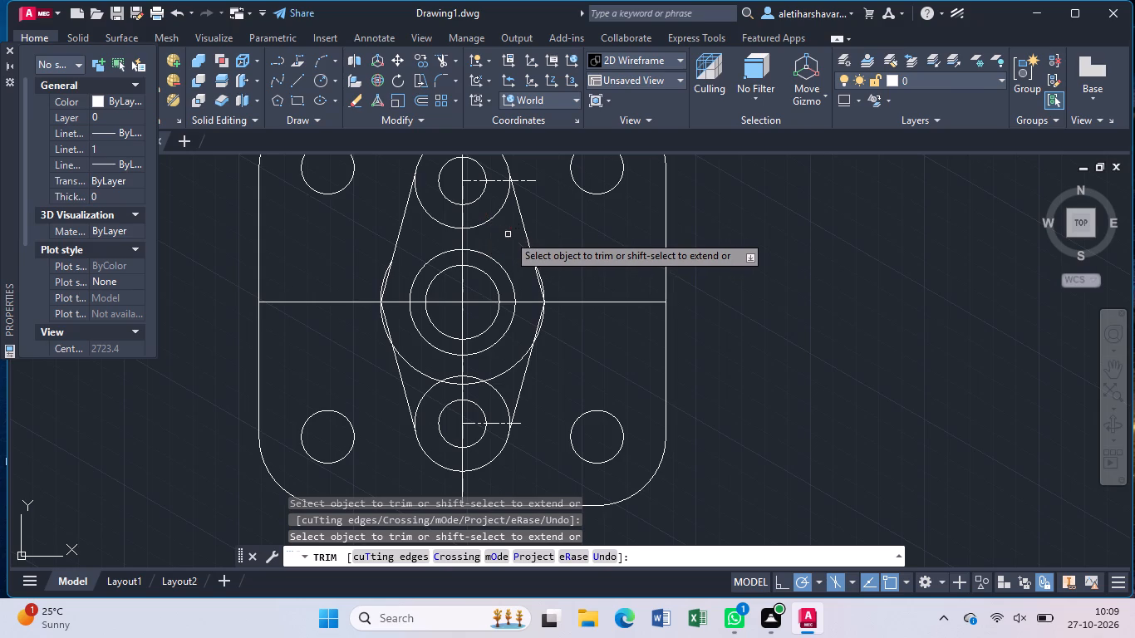
{"action": "left_click", "coordinate": [542, 276]}
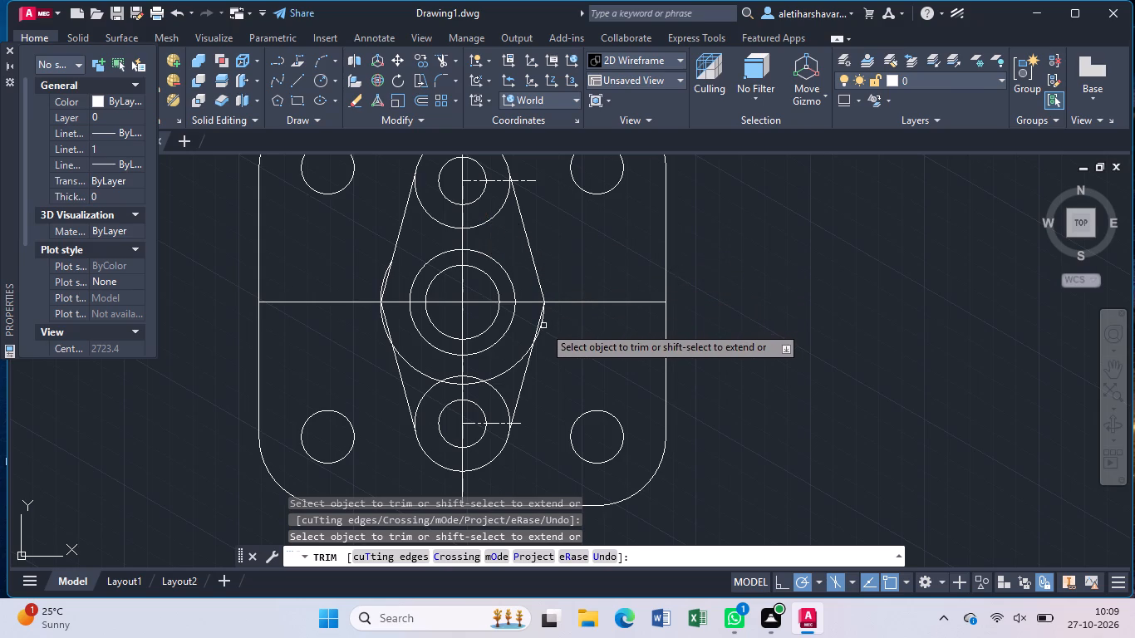
{"action": "left_click", "coordinate": [543, 326]}
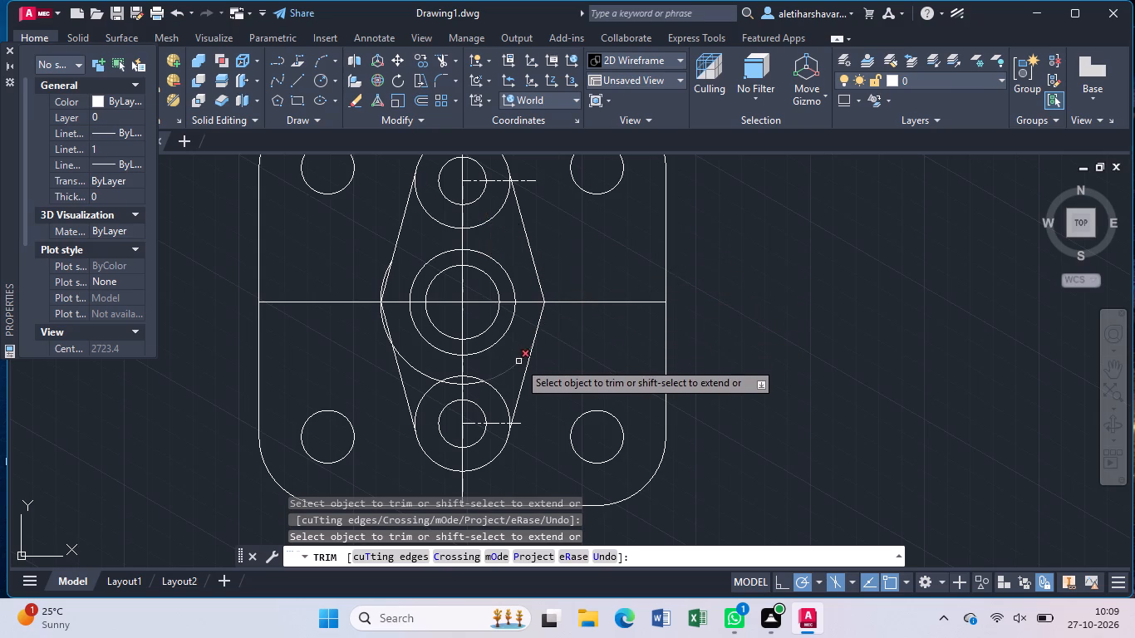
{"action": "left_click", "coordinate": [518, 361]}
{"action": "left_click", "coordinate": [383, 326]}
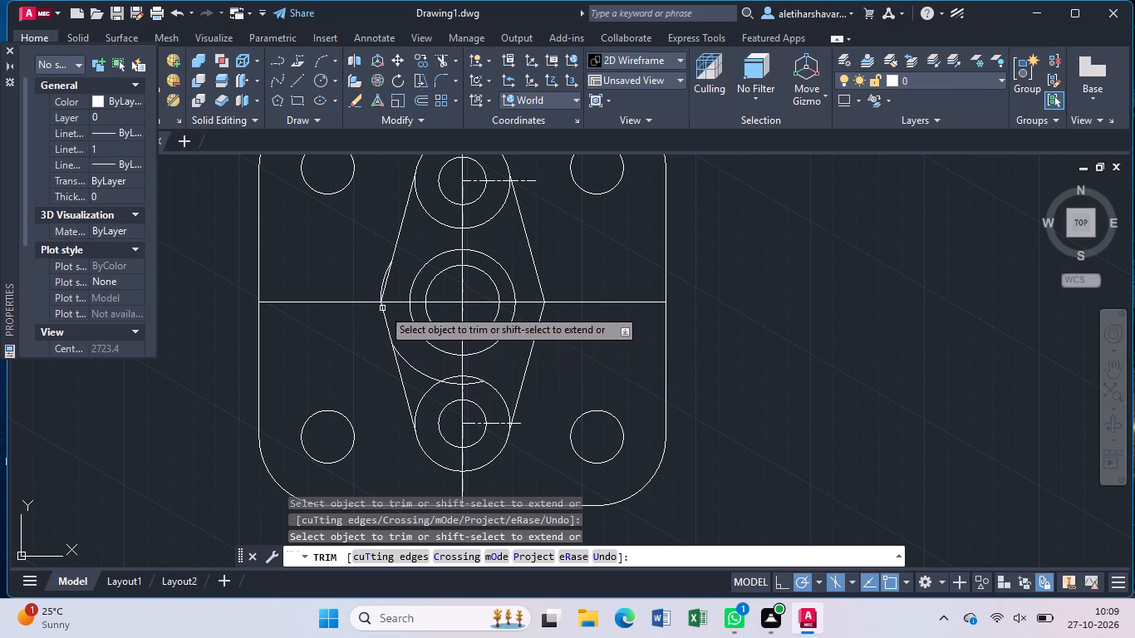
{"action": "left_click", "coordinate": [381, 282]}
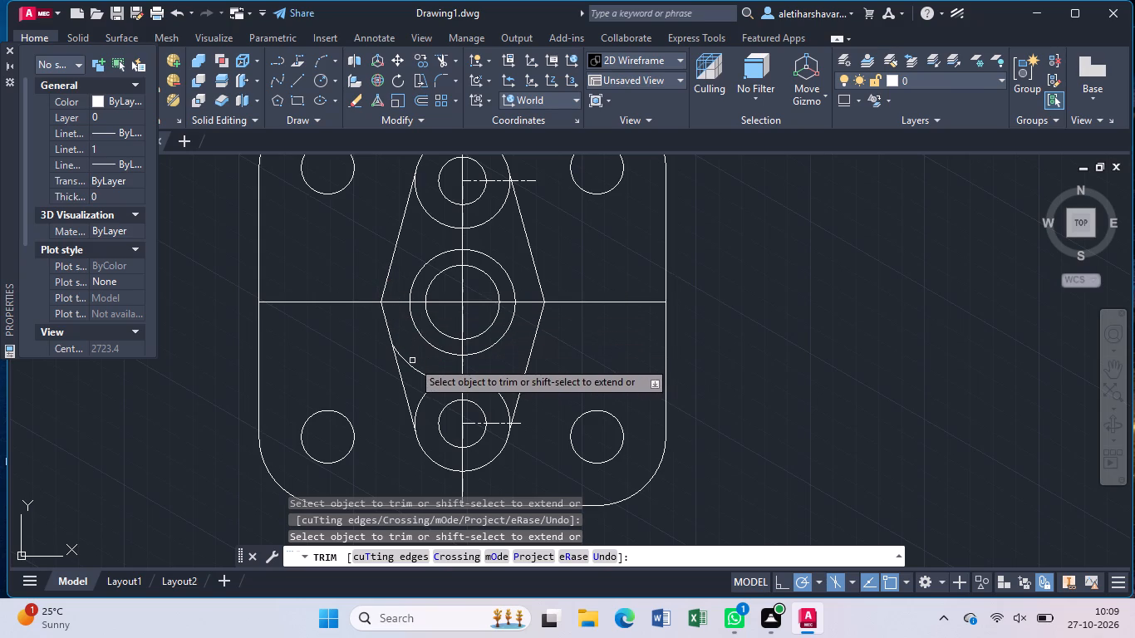
{"action": "left_click", "coordinate": [413, 368]}
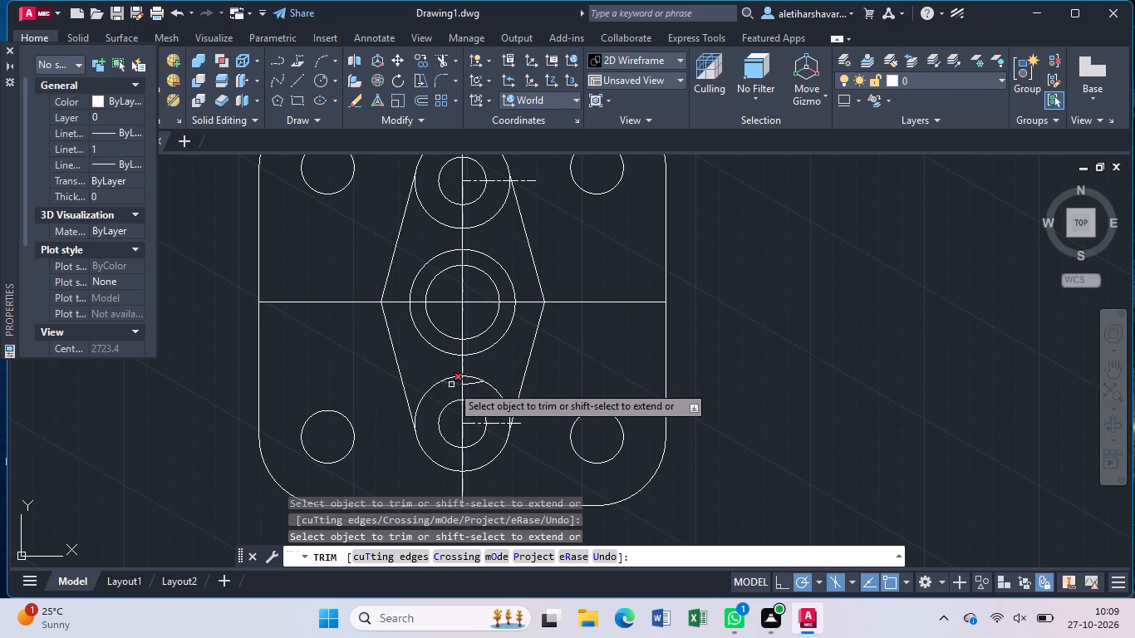
{"action": "left_click", "coordinate": [451, 385]}
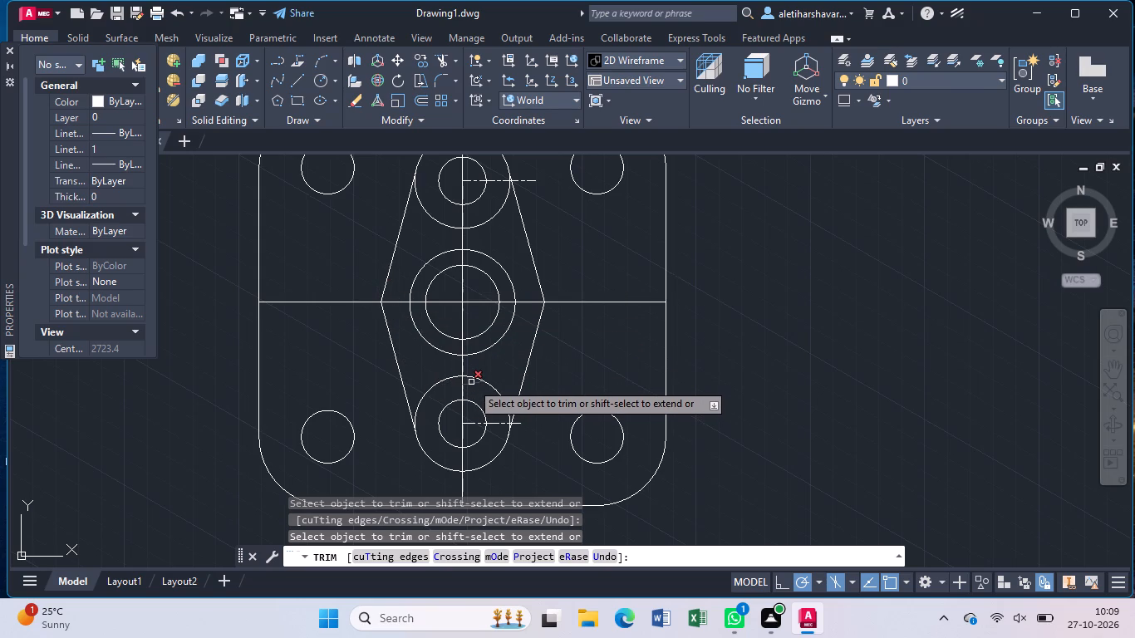
{"action": "left_click", "coordinate": [471, 382]}
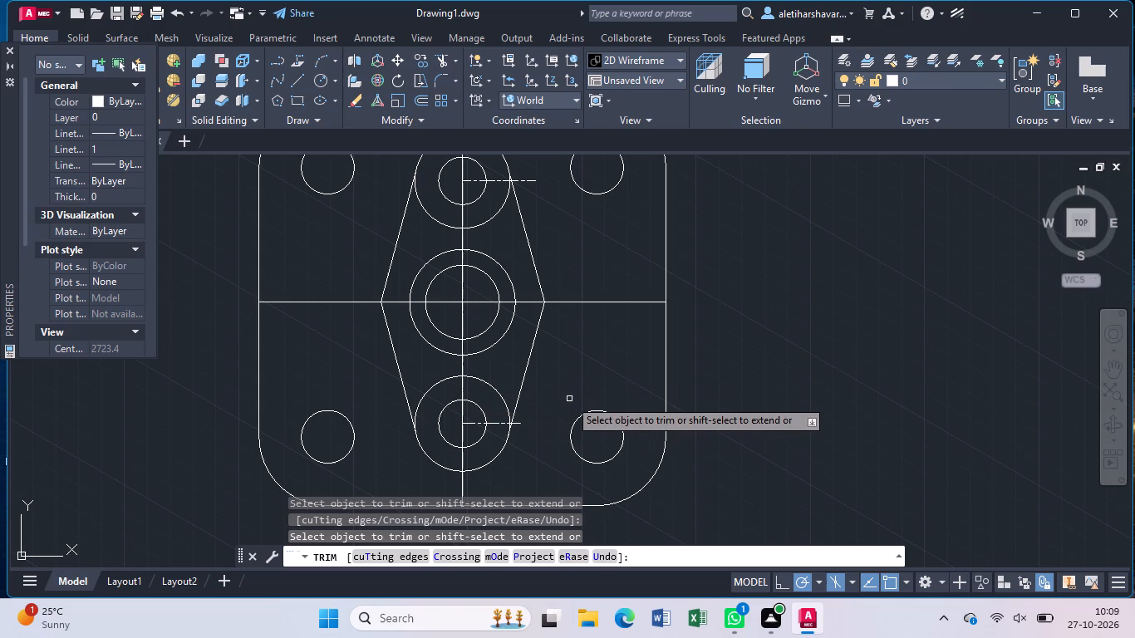
{"action": "scroll", "coordinate": [569, 399], "scroll_direction": "down", "scroll_amount": 1}
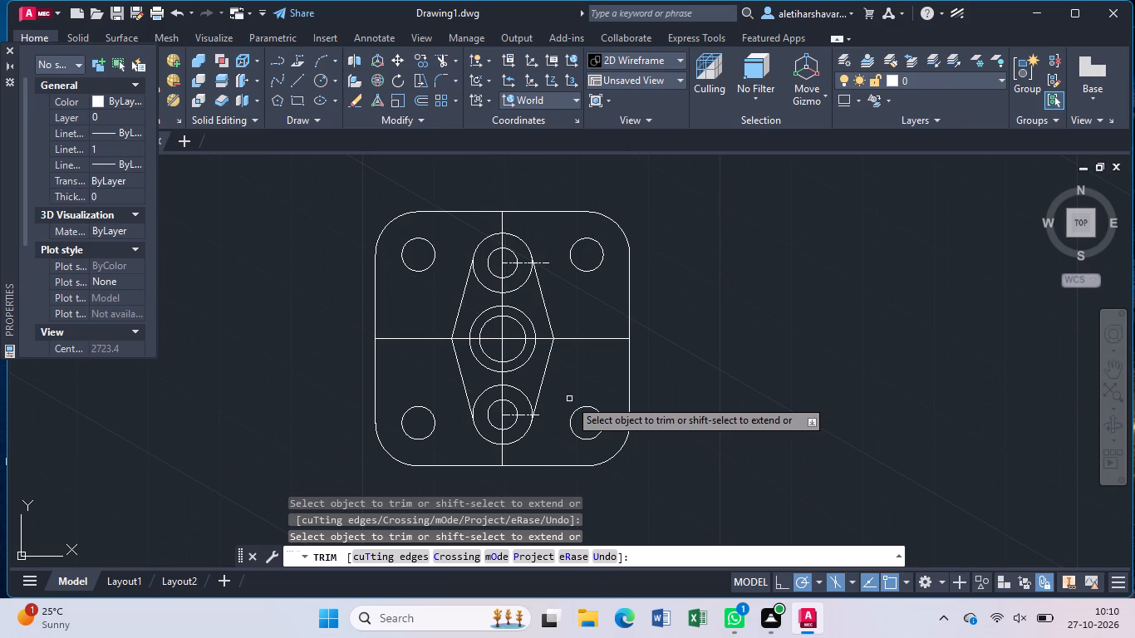
{"action": "key", "text": "Escape"}
From the right-hand vertex of the slanted lines on the horizontal centreline, draw a vertical line 9 mm up and 18 mm back down.
{"action": "key", "text": "l"}
{"action": "key", "text": "Return"}
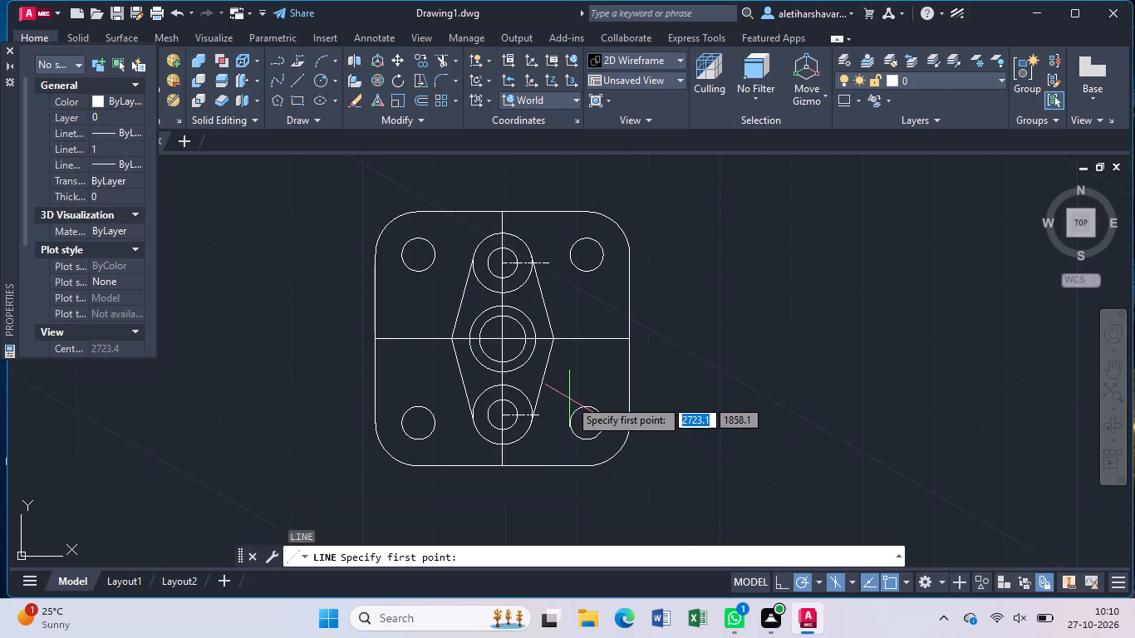
{"action": "left_click", "coordinate": [548, 338]}
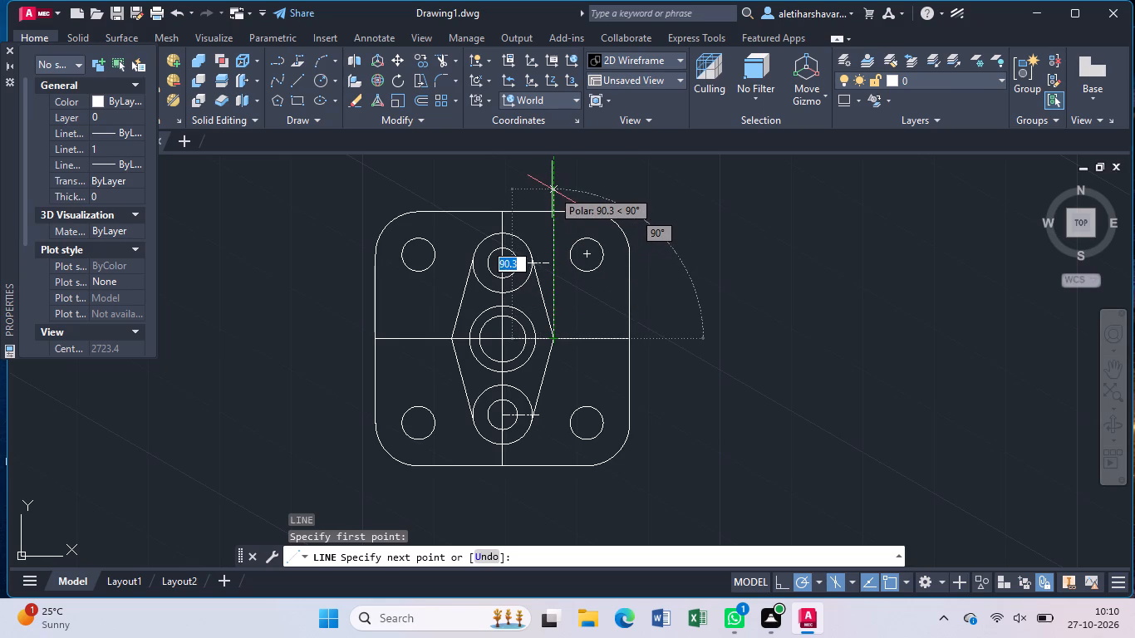
{"action": "key", "text": "9"}
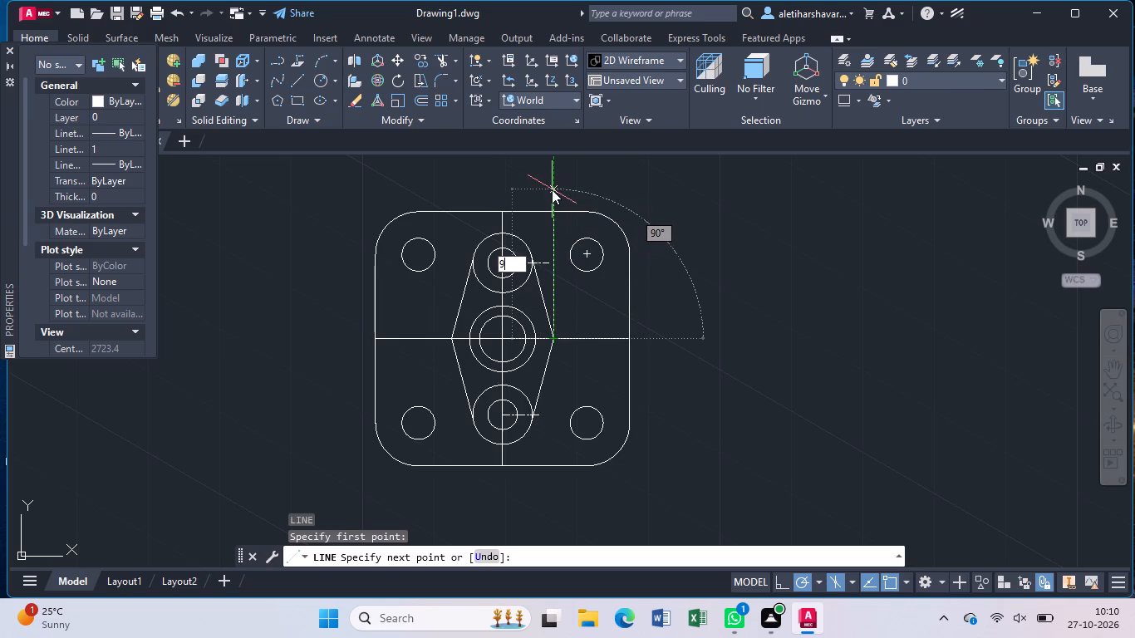
{"action": "key", "text": "Return"}
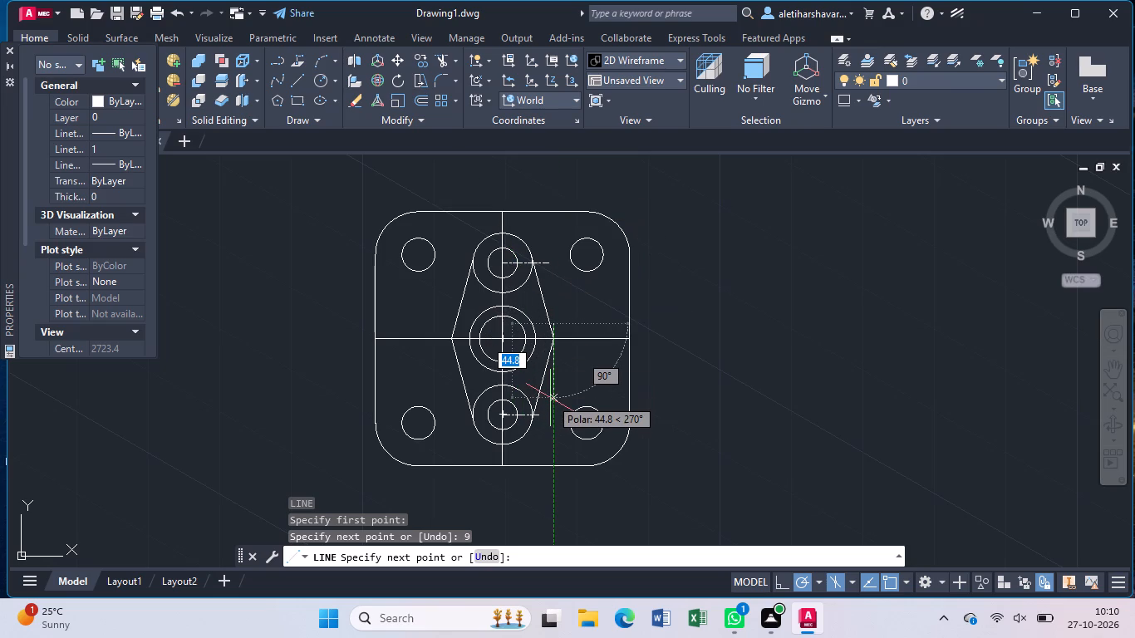
{"action": "type", "text": "18"}
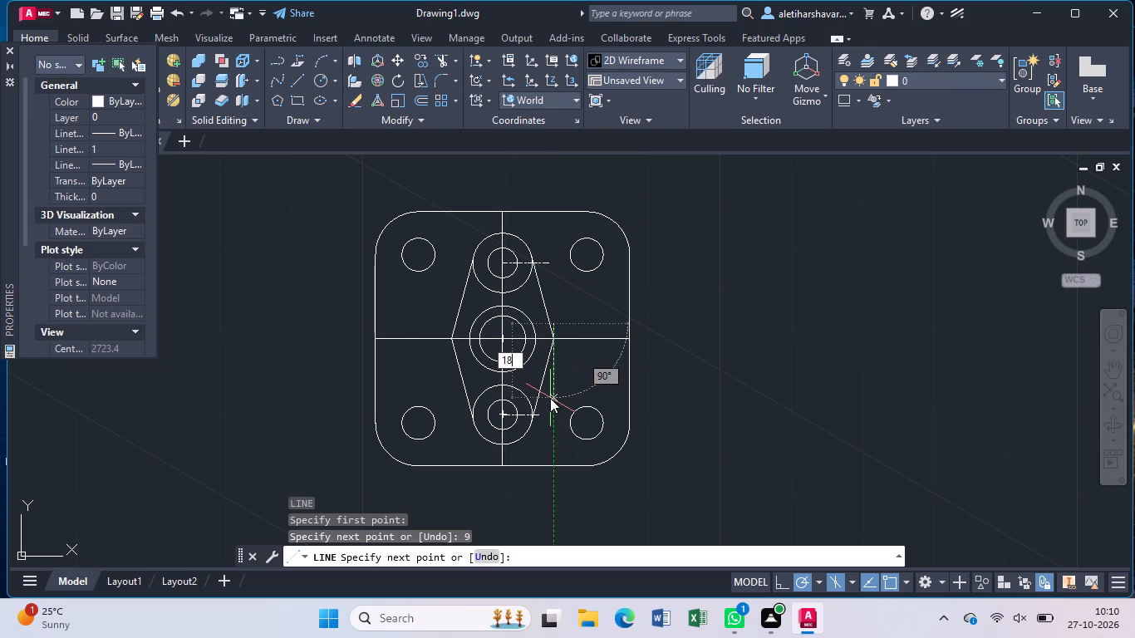
{"action": "key", "text": "Return"}
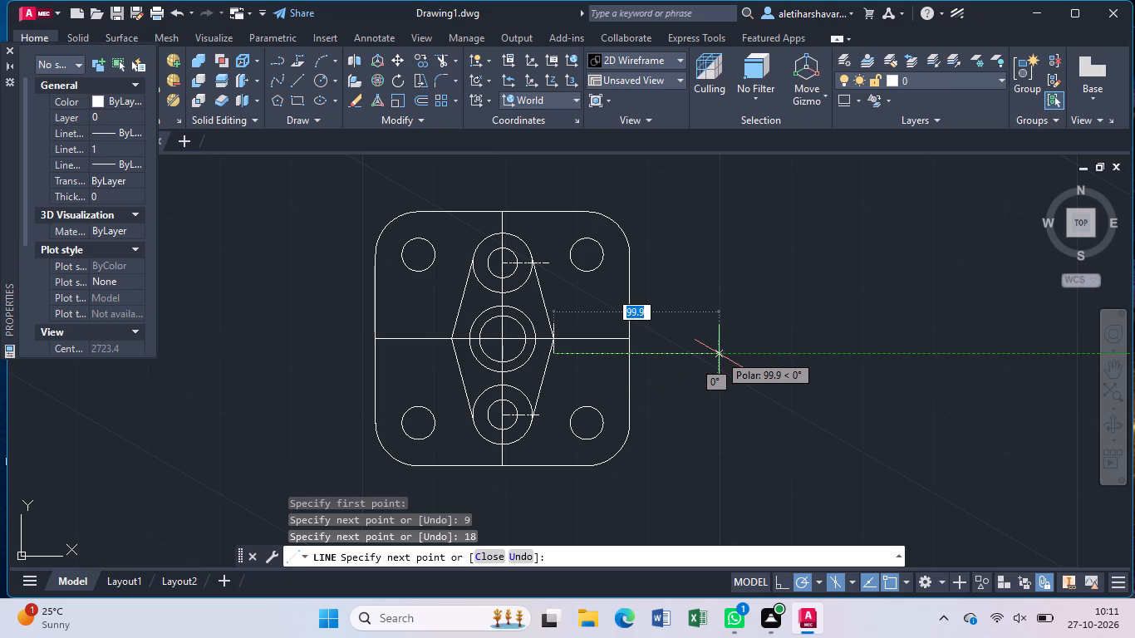
{"action": "key", "text": "Escape"}
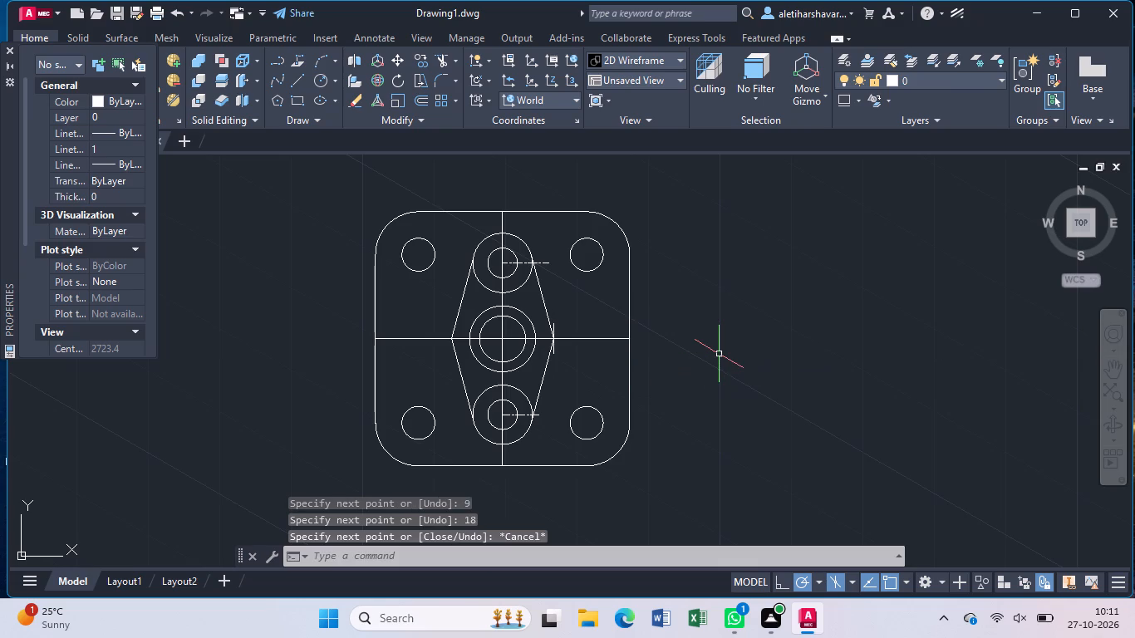
From the midpoint of the plate's right edge, draw connected lines 14 mm left, 9 mm up and about 131 mm left.
{"action": "key", "text": "l"}
{"action": "key", "text": "Return"}
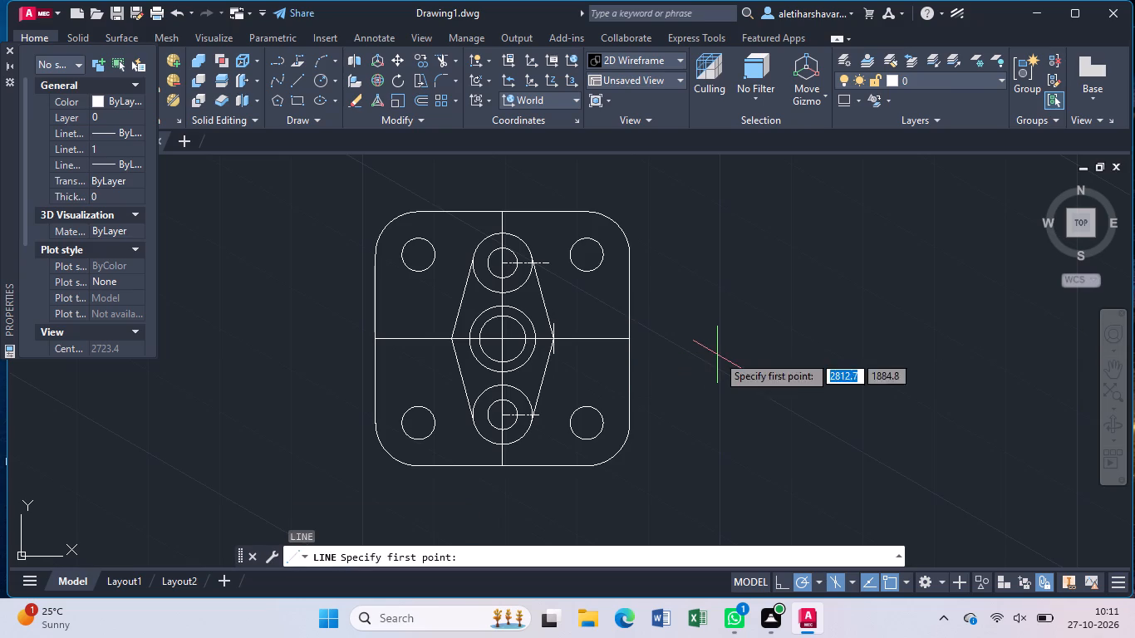
{"action": "left_click", "coordinate": [630, 334]}
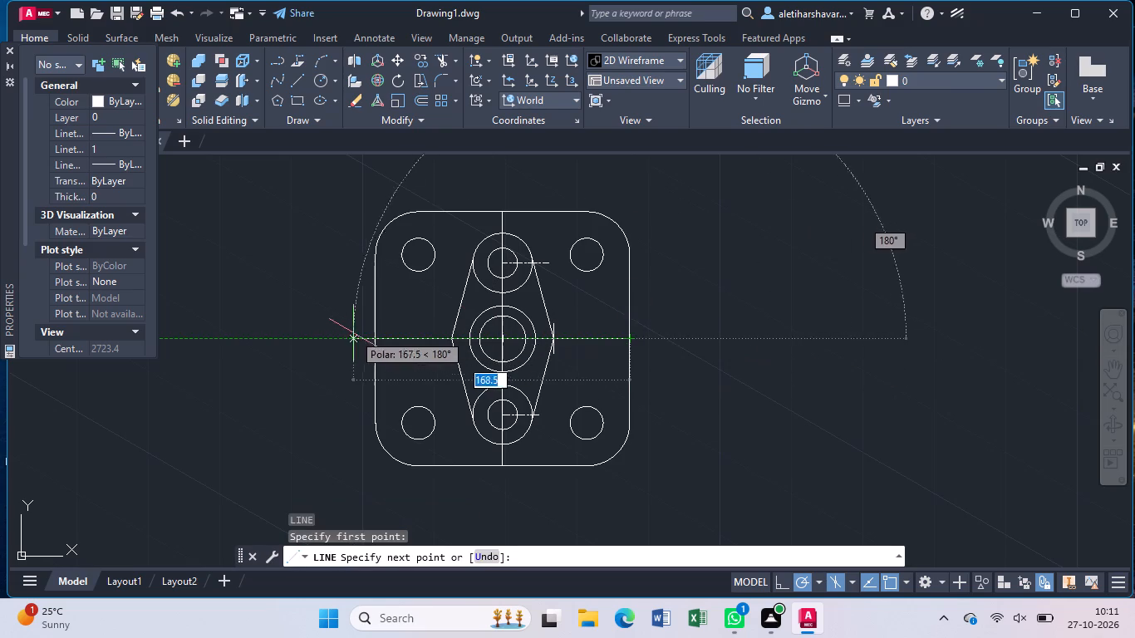
{"action": "key", "text": "1"}
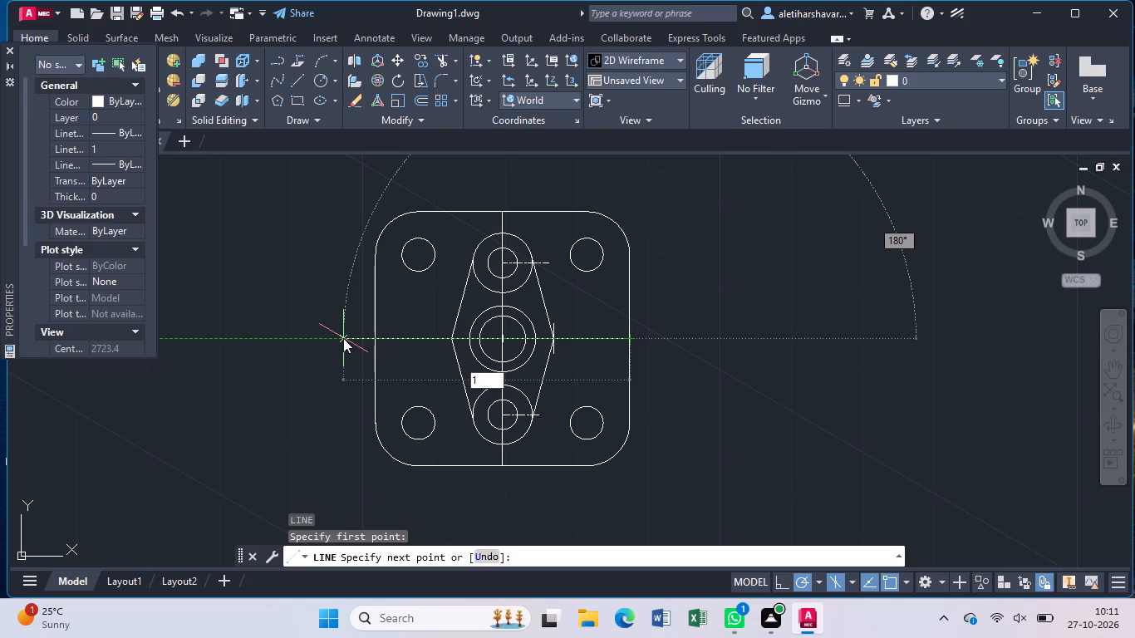
{"action": "key", "text": "4"}
{"action": "key", "text": "Return"}
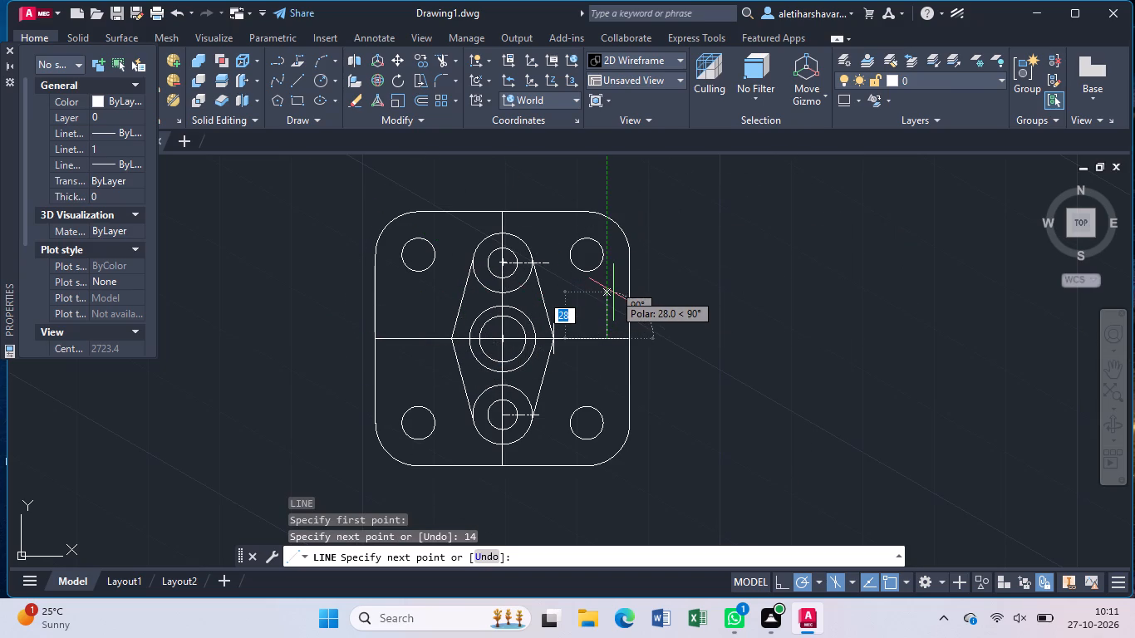
{"action": "key", "text": "9"}
{"action": "key", "text": "Return"}
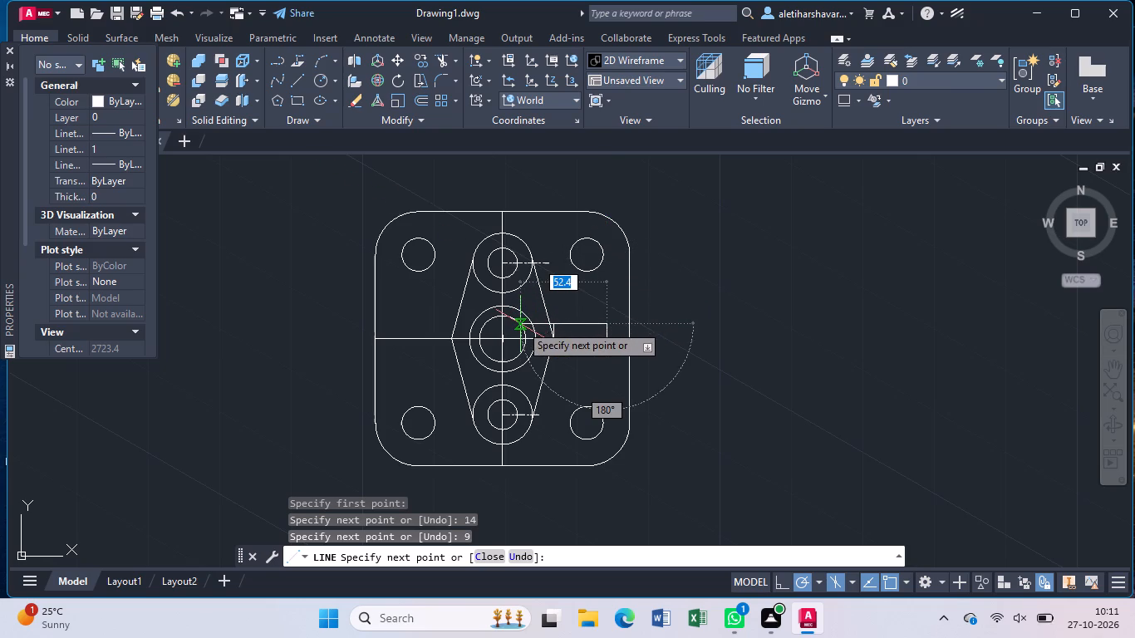
{"action": "left_click", "coordinate": [389, 326]}
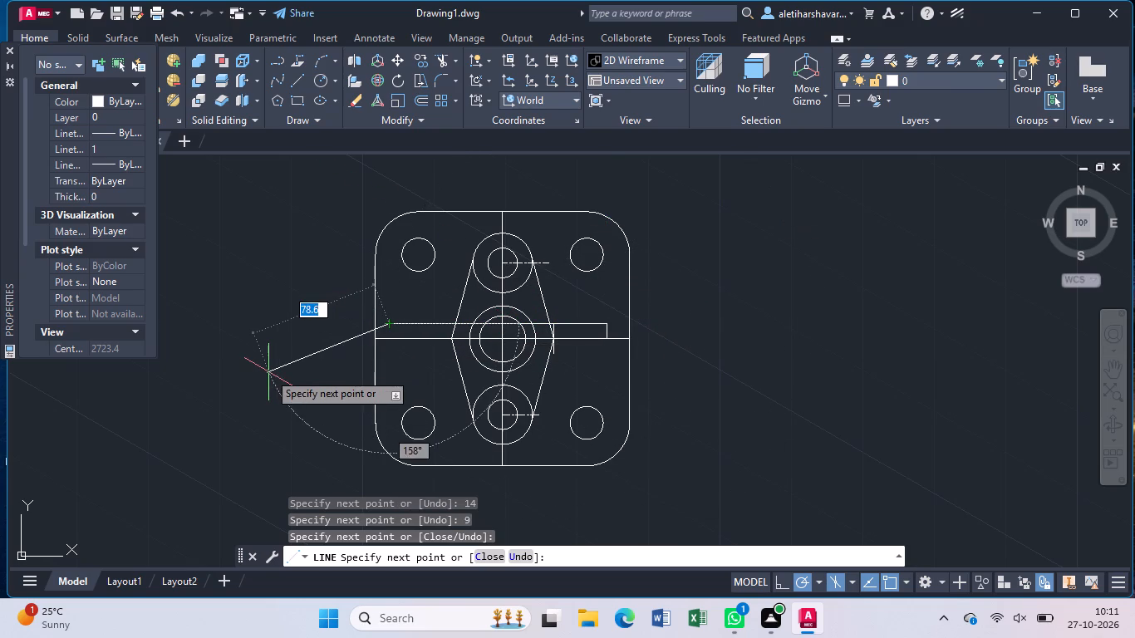
{"action": "key", "text": "Escape"}
Trim the long upper horizontal line back to the right slanted edge, removing its portions across the outline and centre circles.
{"action": "type", "text": "TR"}
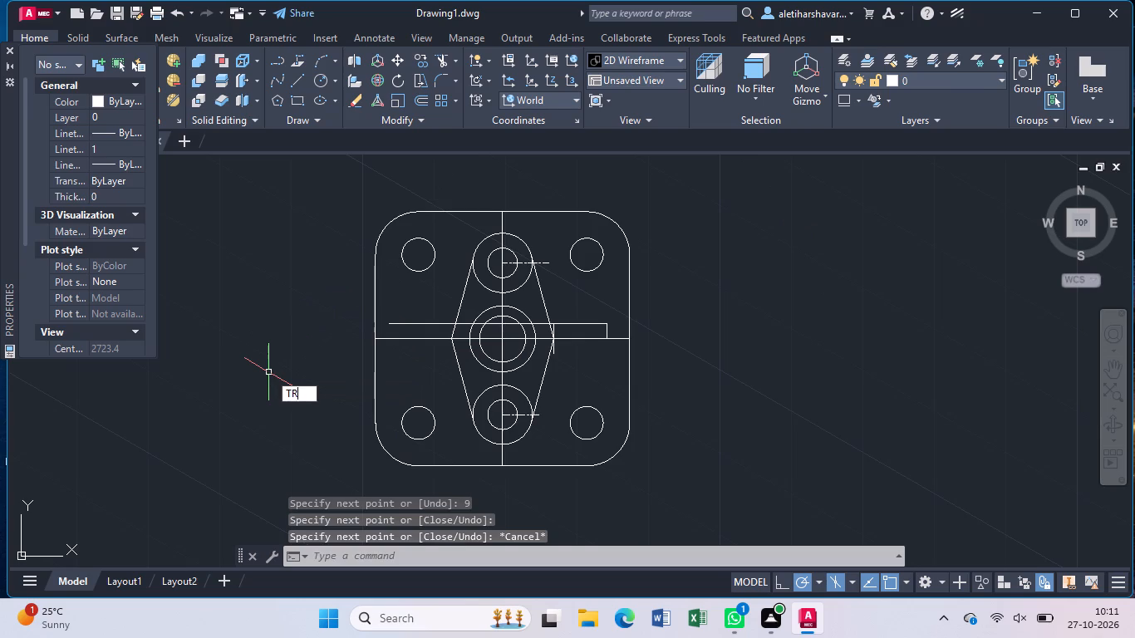
{"action": "key", "text": "Return"}
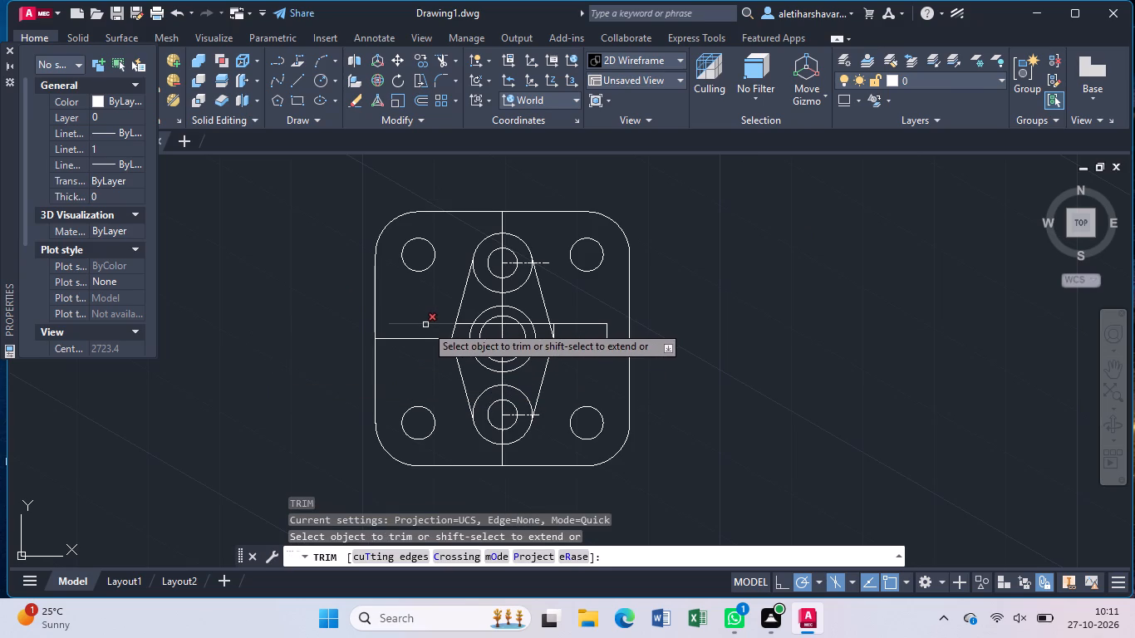
{"action": "left_click", "coordinate": [425, 325]}
{"action": "scroll", "coordinate": [455, 324], "scroll_direction": "up", "scroll_amount": 2}
{"action": "left_click", "coordinate": [461, 322]}
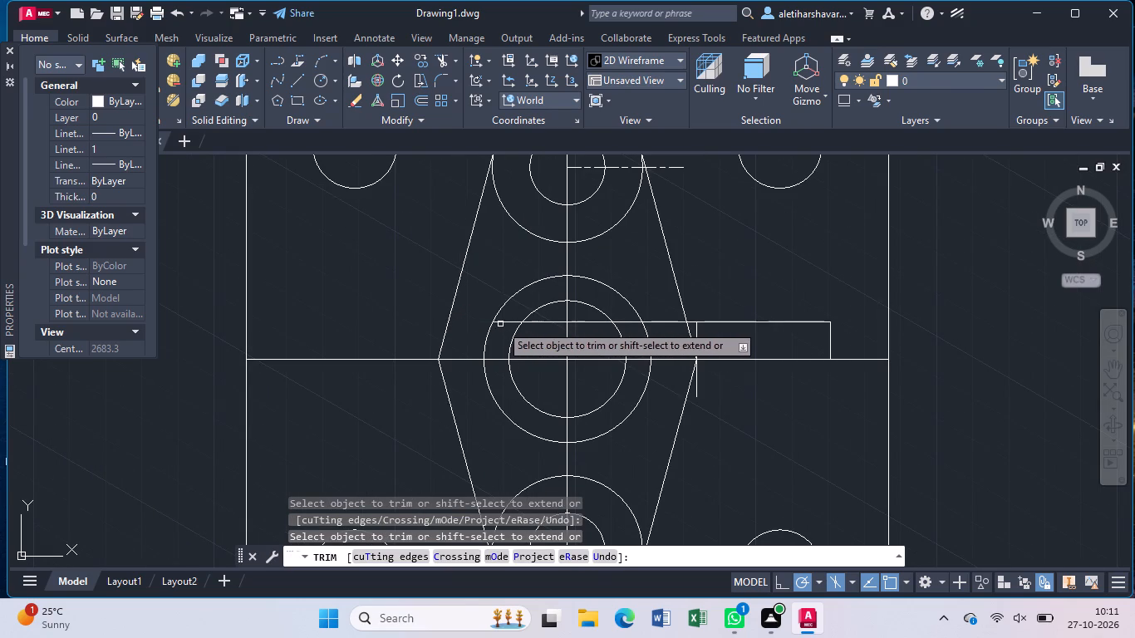
{"action": "left_click", "coordinate": [508, 324]}
{"action": "left_click", "coordinate": [514, 318]}
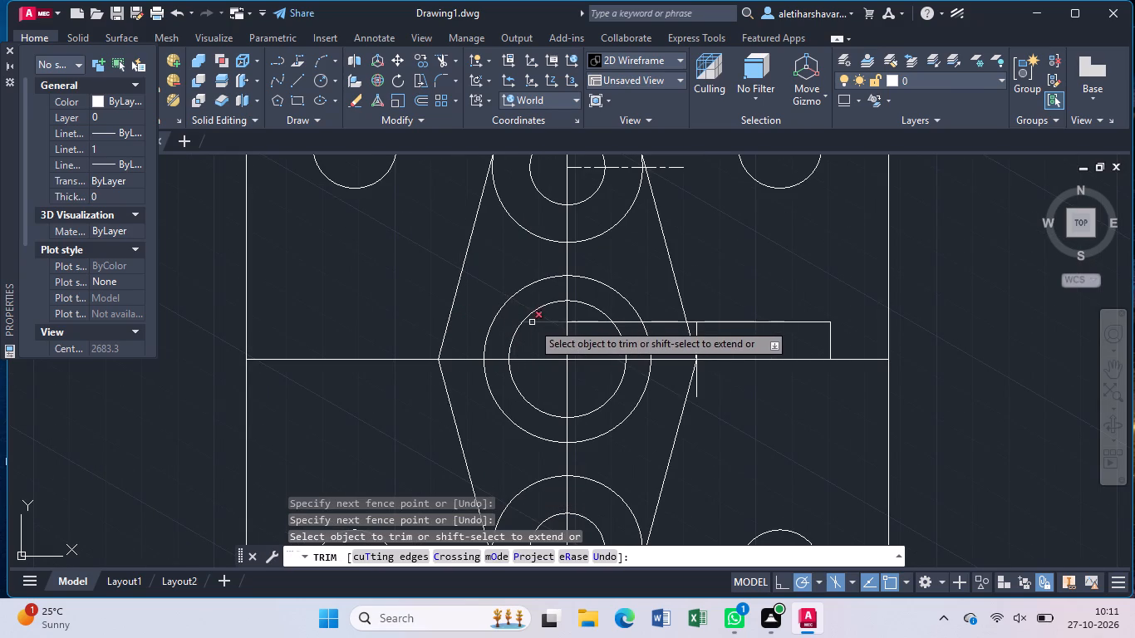
{"action": "left_click", "coordinate": [534, 322]}
{"action": "left_click", "coordinate": [578, 322]}
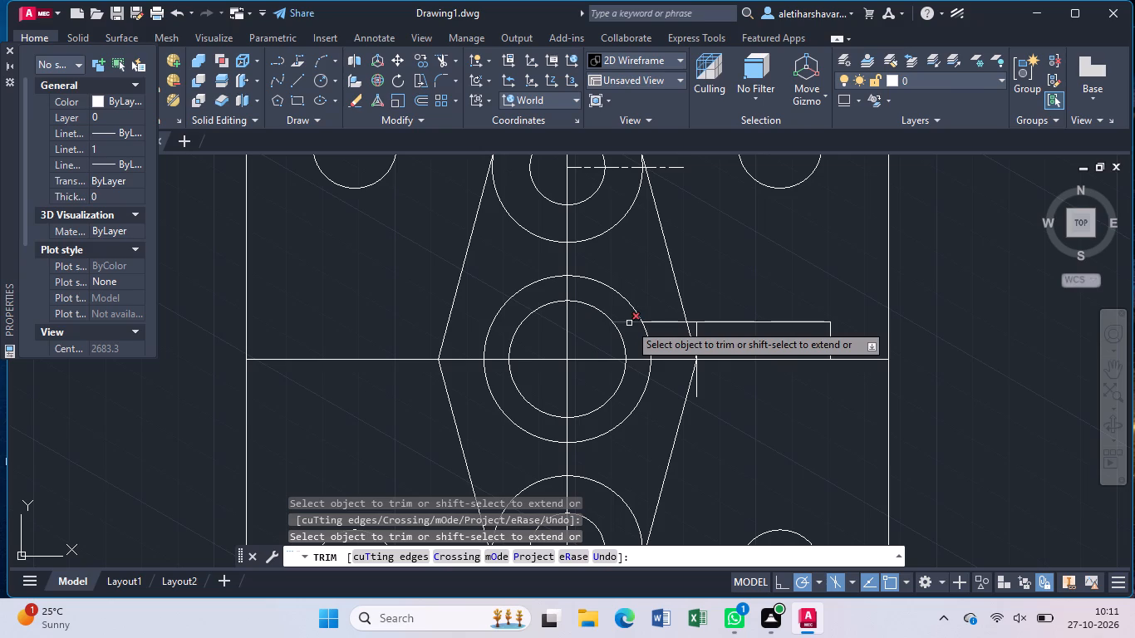
{"action": "left_click", "coordinate": [629, 323]}
{"action": "left_click", "coordinate": [661, 322]}
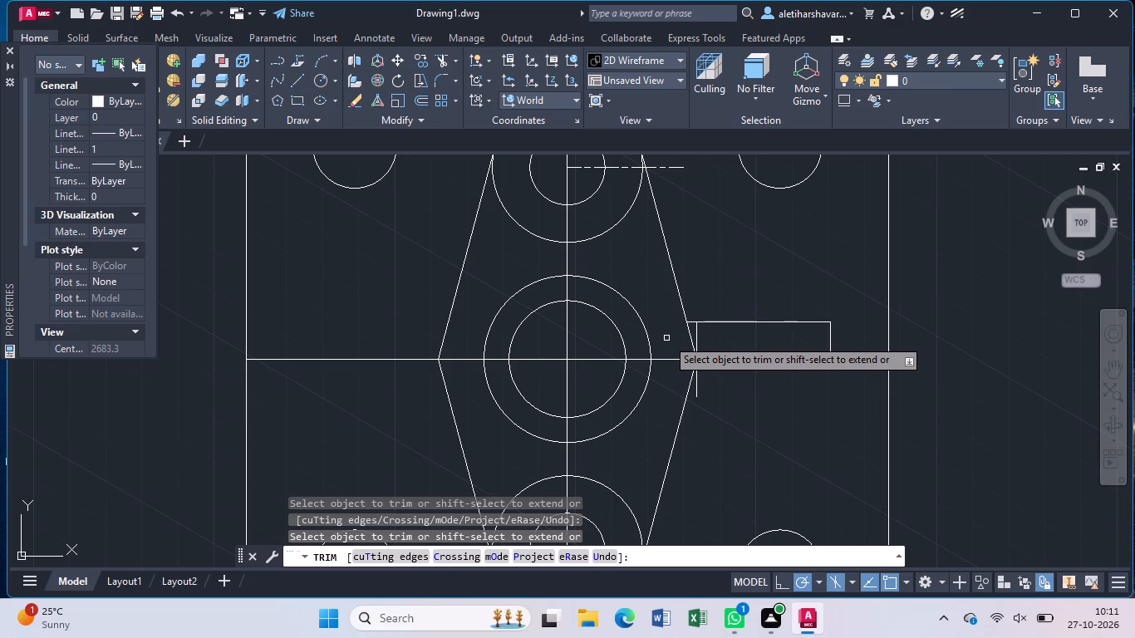
{"action": "key", "text": "Escape"}
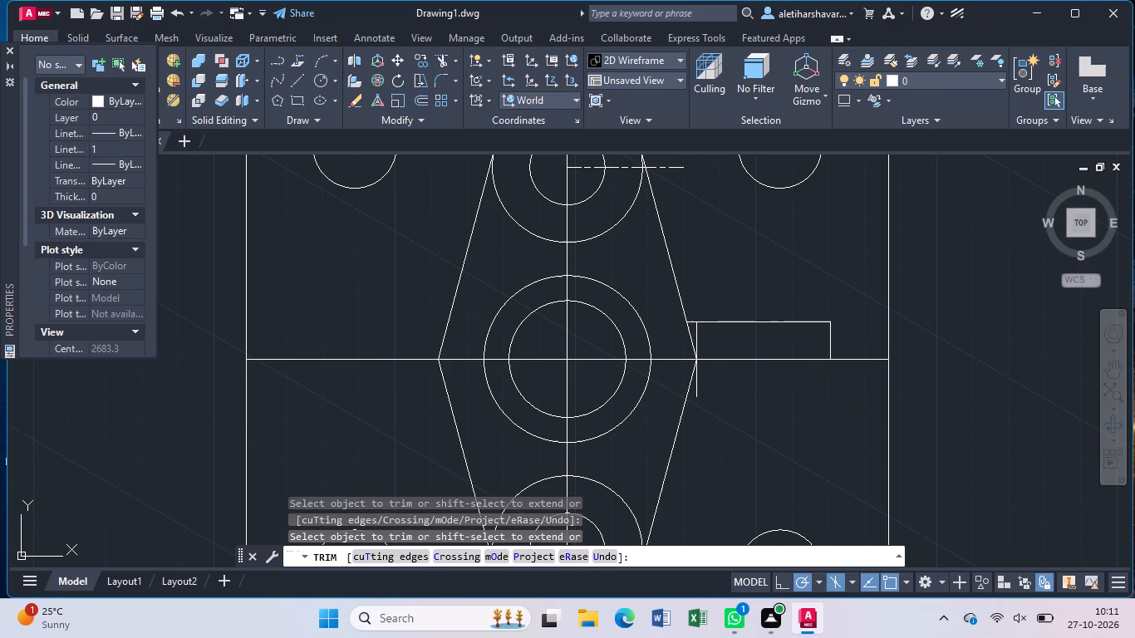
Draw a horizontal line rightward from the lower end of the 18 mm vertical line, ending beyond the 9 mm vertical line.
{"action": "key", "text": "l"}
{"action": "key", "text": "Return"}
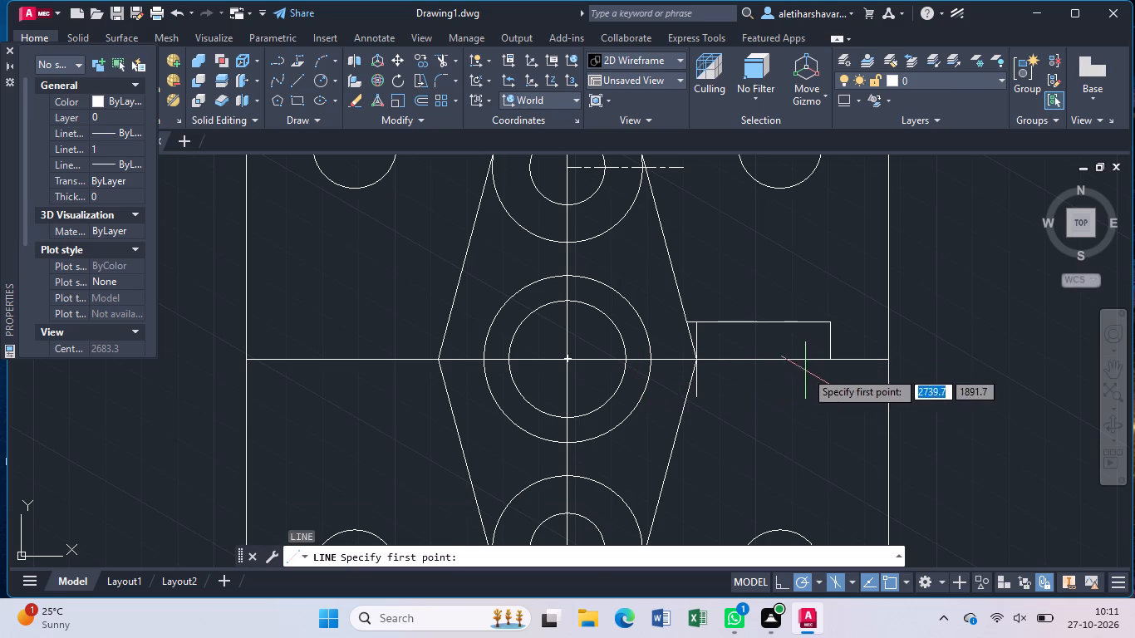
{"action": "left_click", "coordinate": [700, 400]}
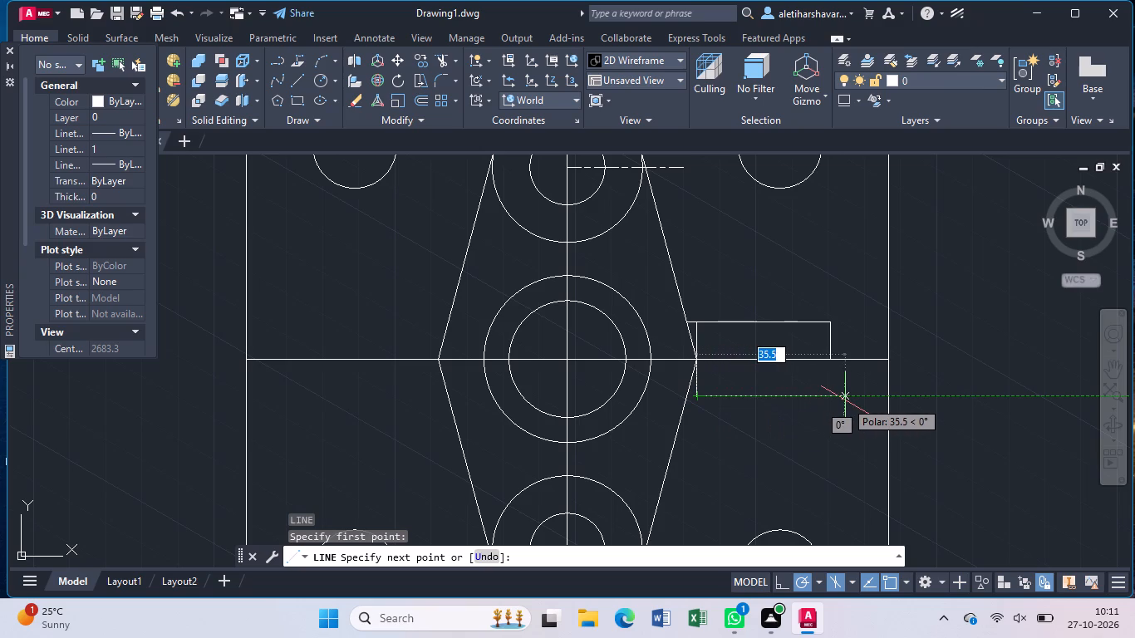
{"action": "left_click", "coordinate": [855, 400]}
{"action": "key", "text": "Escape"}
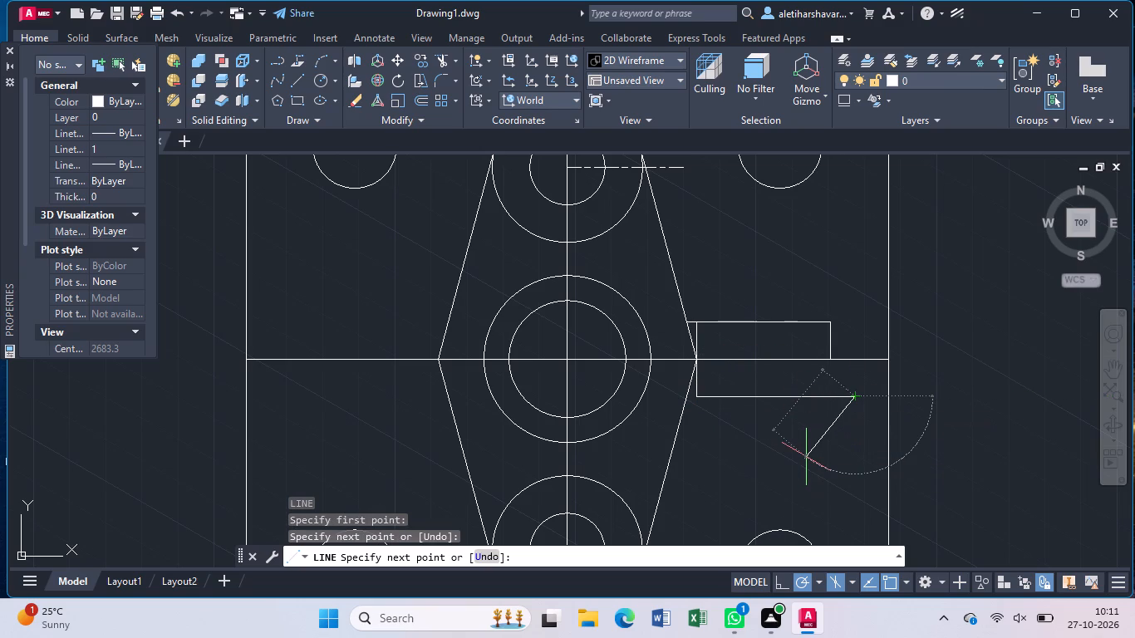
Extend the 9 mm vertical line down to the lower horizontal line and trim that line's overhang beyond it.
{"action": "type", "text": "TR"}
{"action": "key", "text": "Return"}
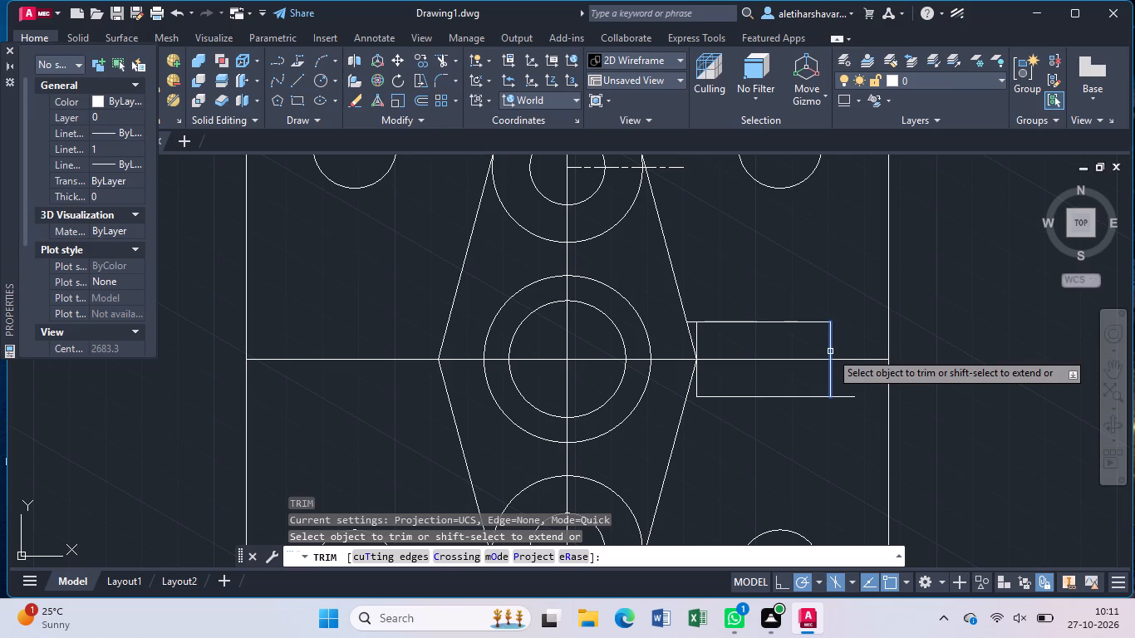
{"action": "left_click", "coordinate": [830, 351], "text": "shift"}
{"action": "left_click", "coordinate": [849, 397]}
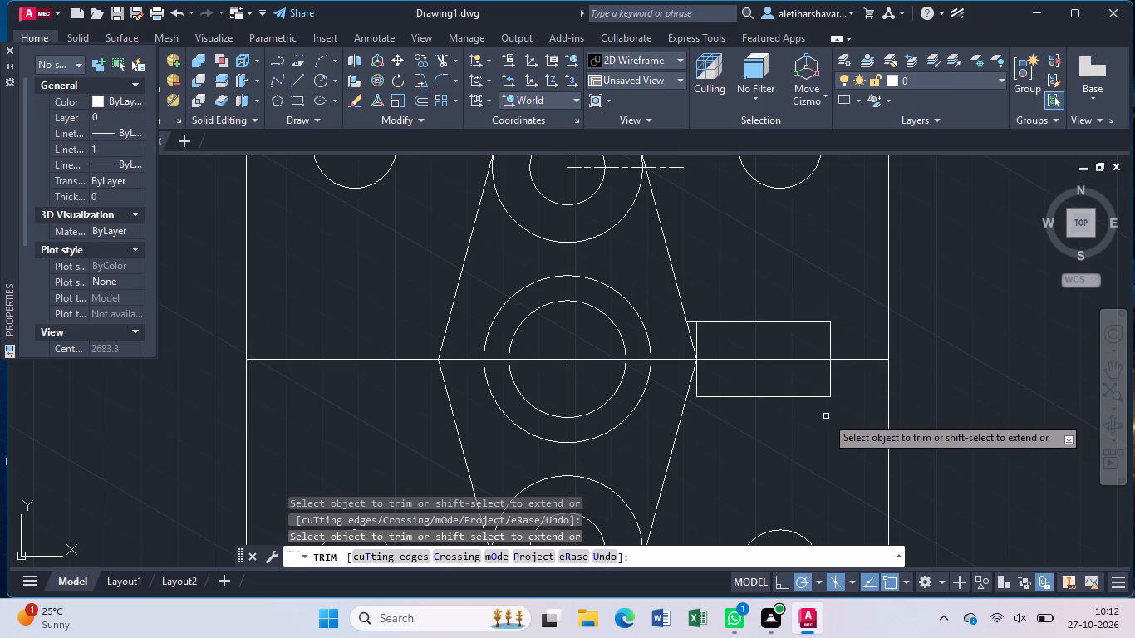
{"action": "key", "text": "Escape"}
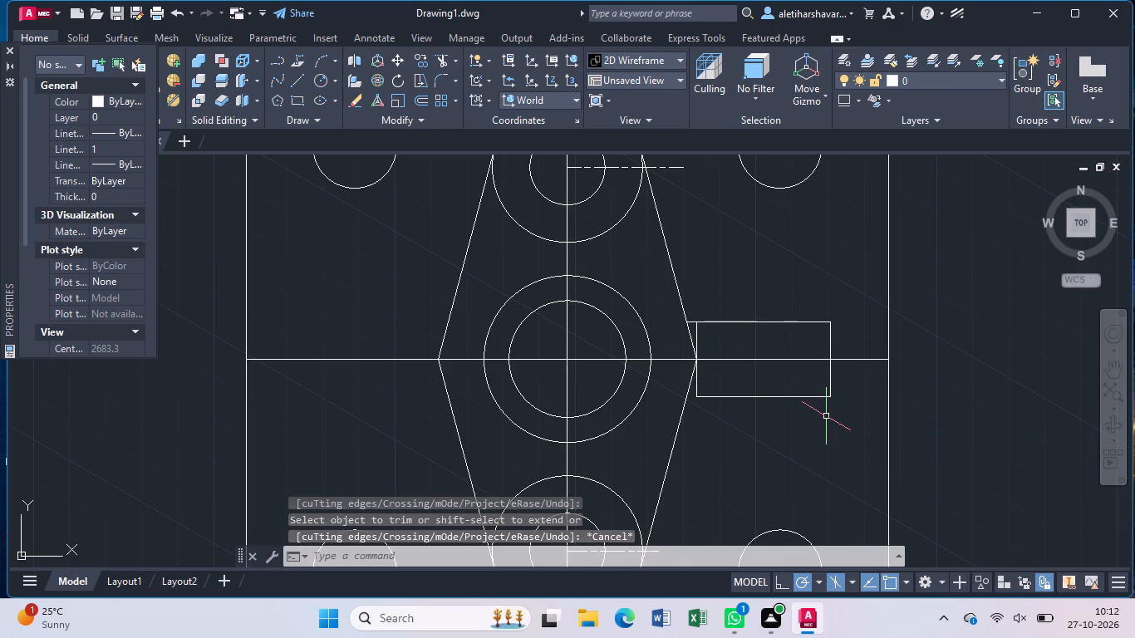
Trim away both halves of the vertical line joining the right ends of the two horizontal lines.
{"action": "type", "text": "TR"}
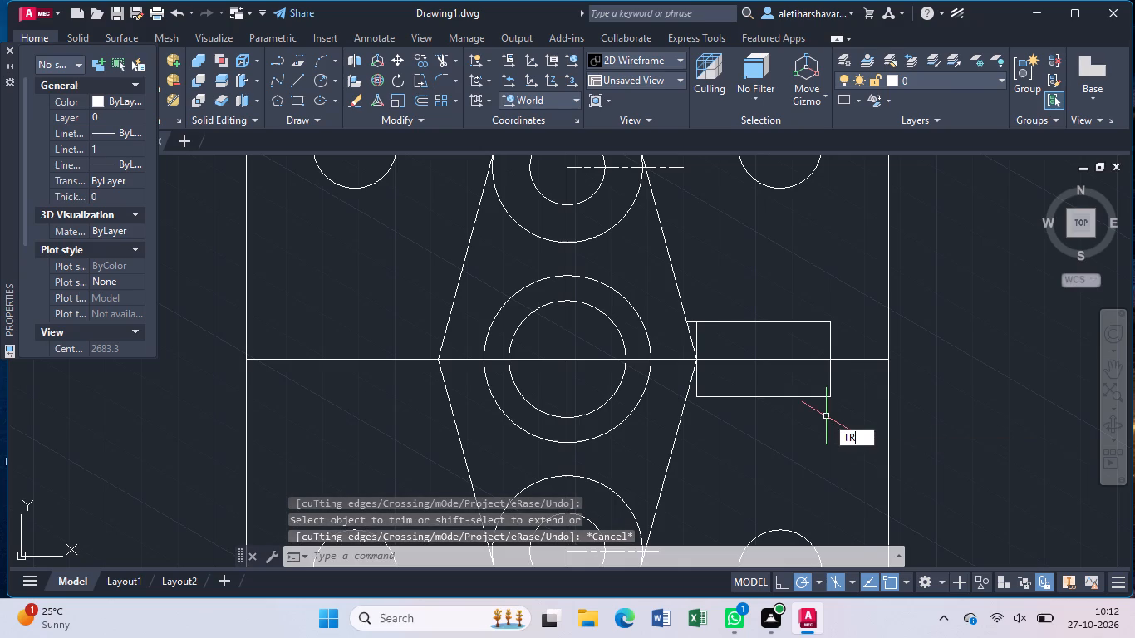
{"action": "key", "text": "Return"}
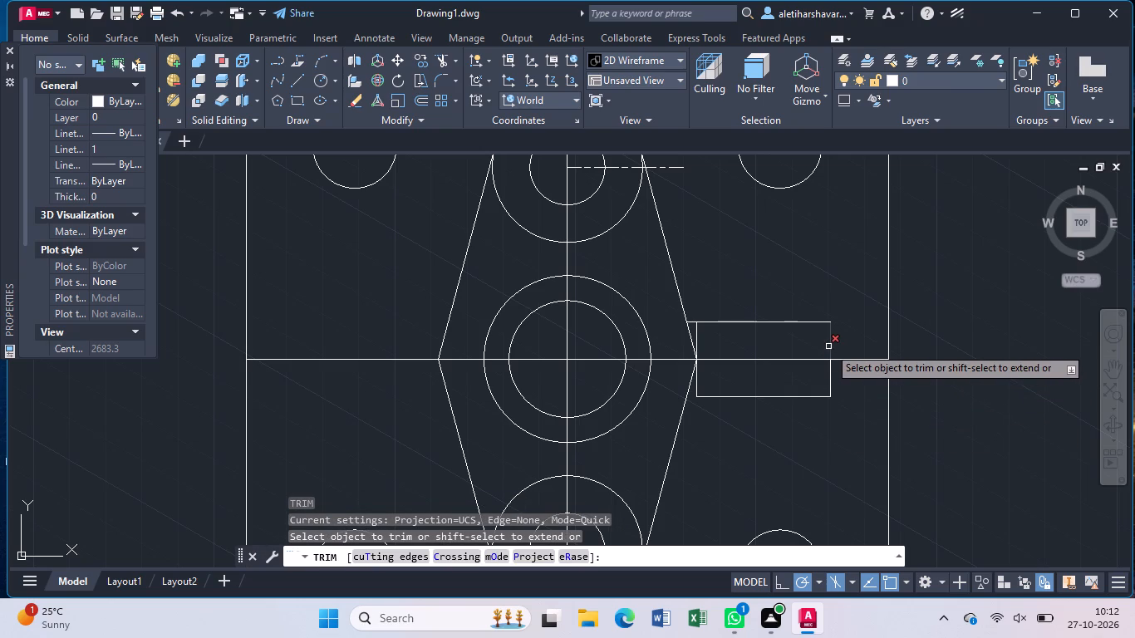
{"action": "left_click", "coordinate": [828, 346]}
{"action": "left_click", "coordinate": [830, 375]}
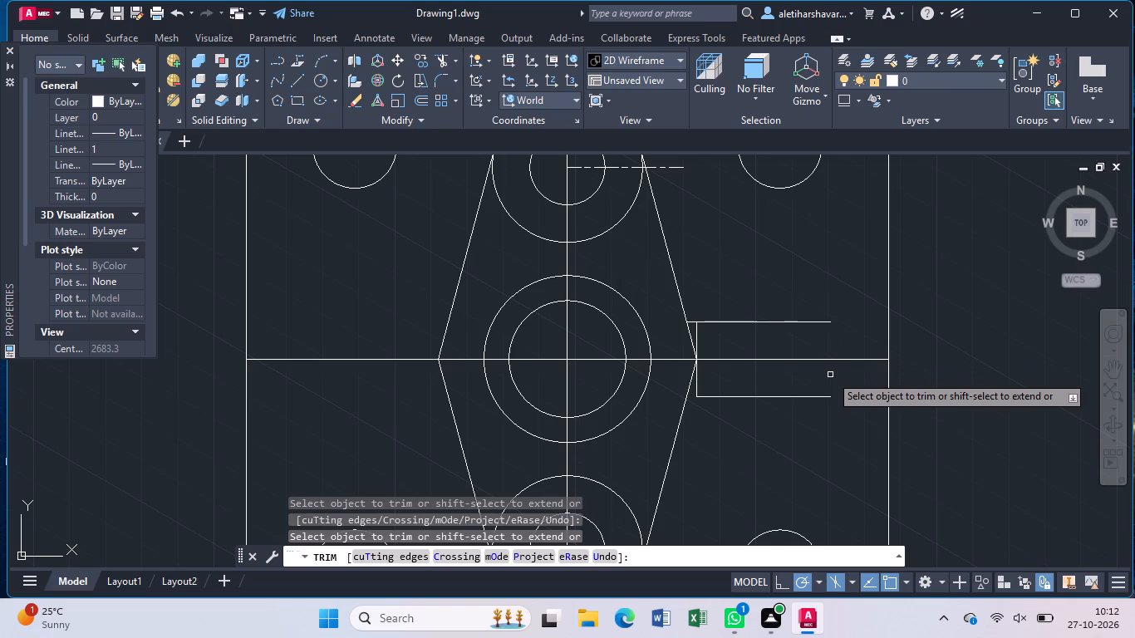
{"action": "key", "text": "Escape"}
From the upper horizontal line's right end, draw a line 10 mm up and about 42 mm left across the slanted edge.
{"action": "key", "text": "l"}
{"action": "key", "text": "Return"}
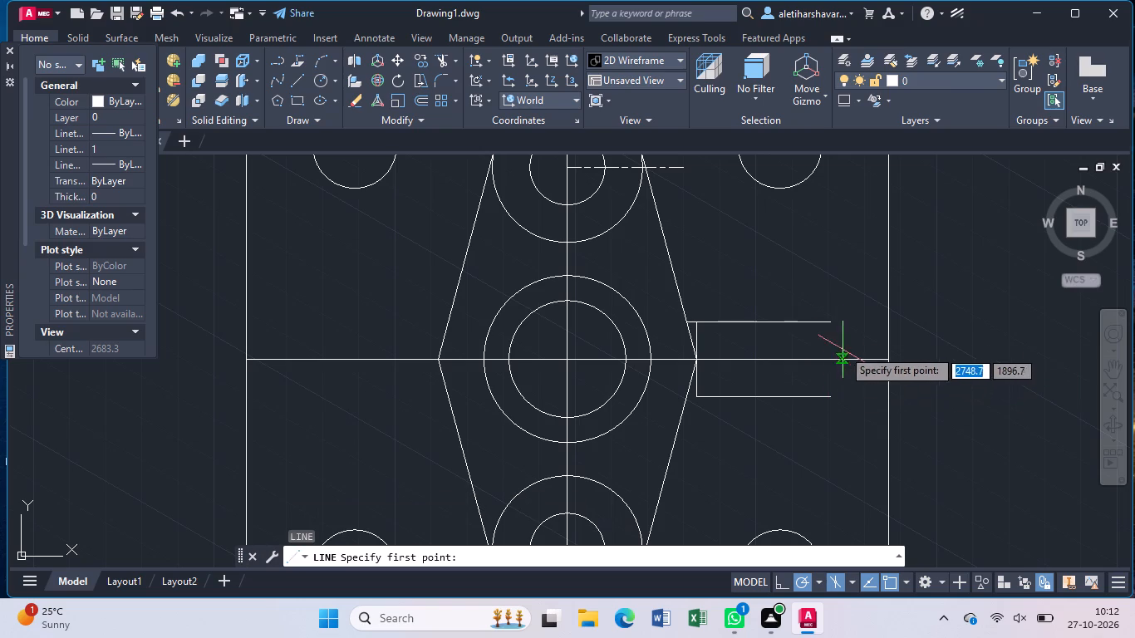
{"action": "left_click", "coordinate": [830, 326]}
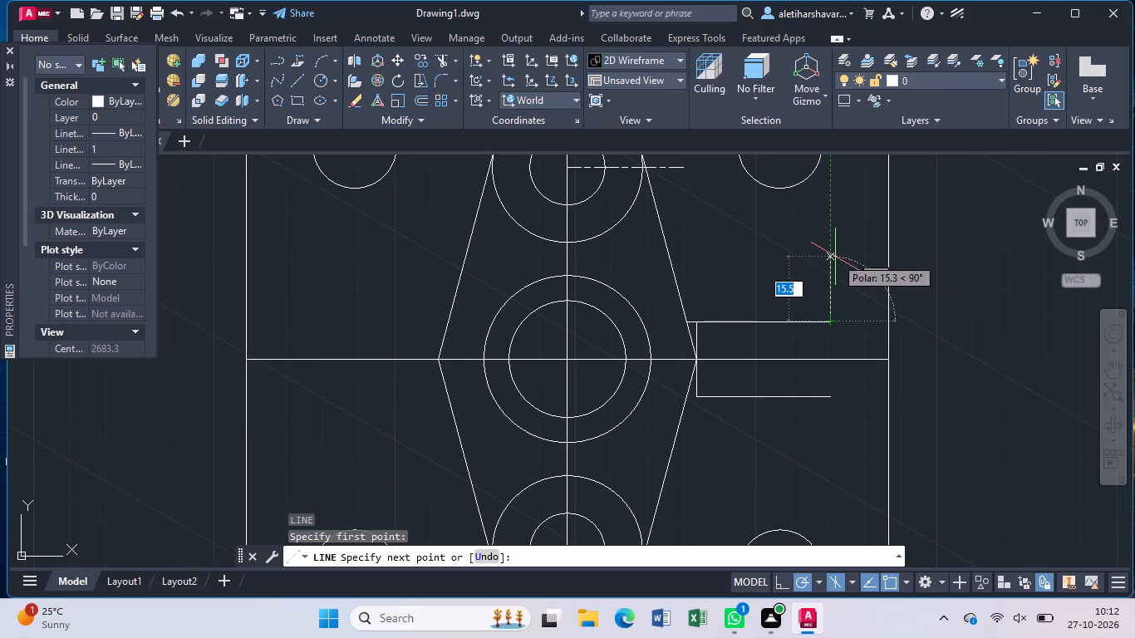
{"action": "type", "text": "10"}
{"action": "key", "text": "Return"}
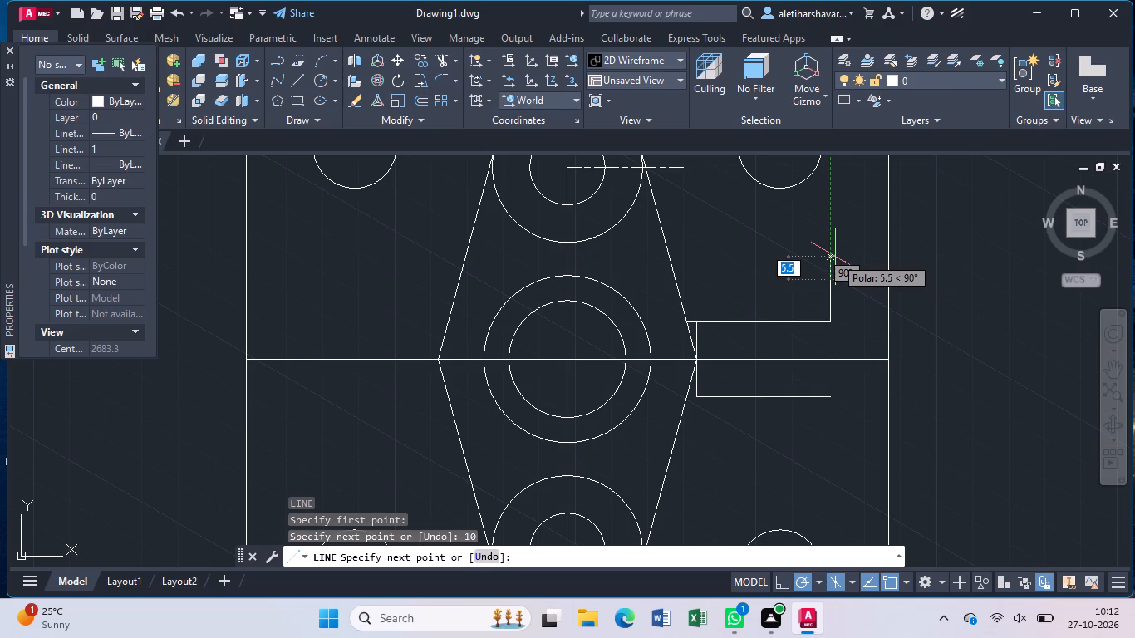
{"action": "left_click", "coordinate": [653, 276]}
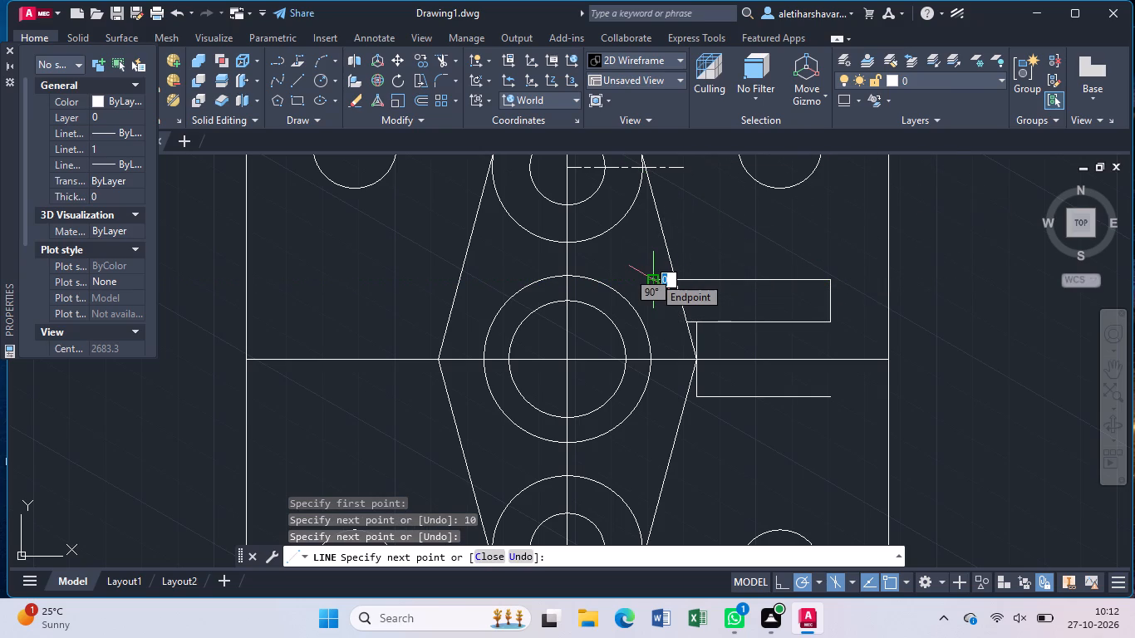
{"action": "key", "text": "Escape"}
Trim the new top horizontal line's overhang inside the upper-right slanted edge.
{"action": "type", "text": "TR"}
{"action": "key", "text": "Return"}
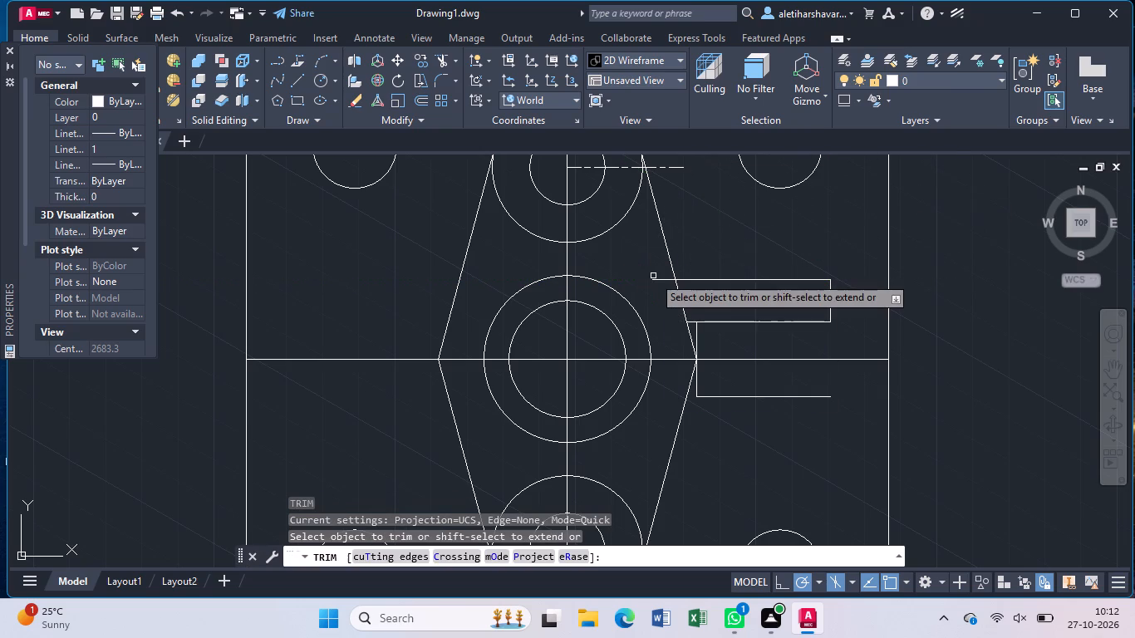
{"action": "left_click", "coordinate": [666, 281]}
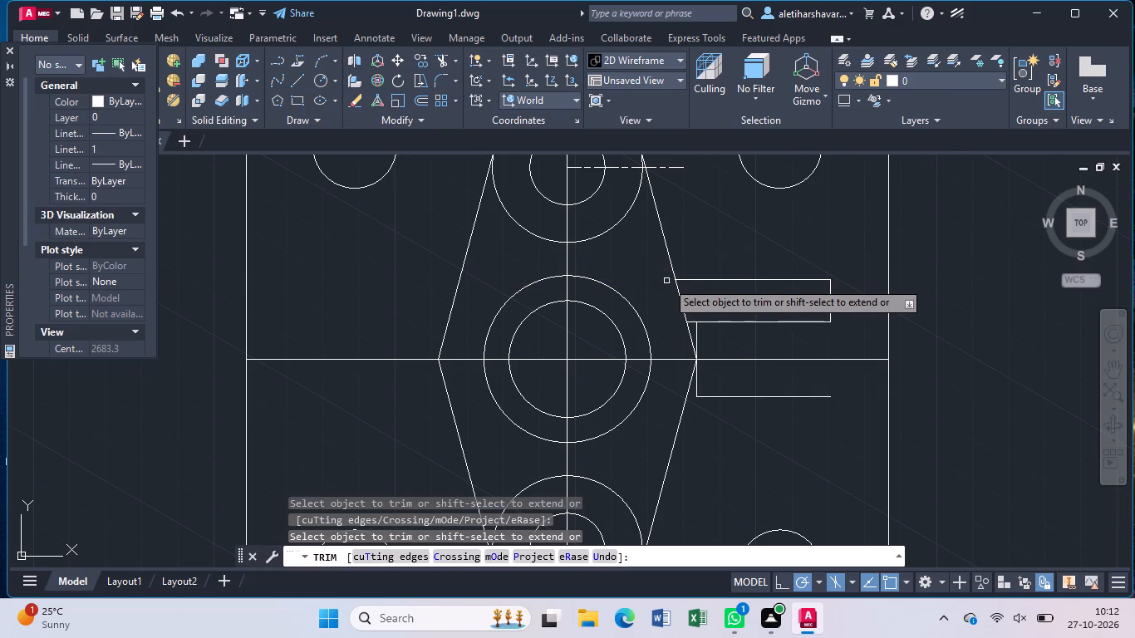
{"action": "key", "text": "Escape"}
From the lower horizontal line's right end, draw a line 10 mm down, continuing horizontally left past the lower-right slanted edge.
{"action": "key", "text": "l"}
{"action": "key", "text": "Return"}
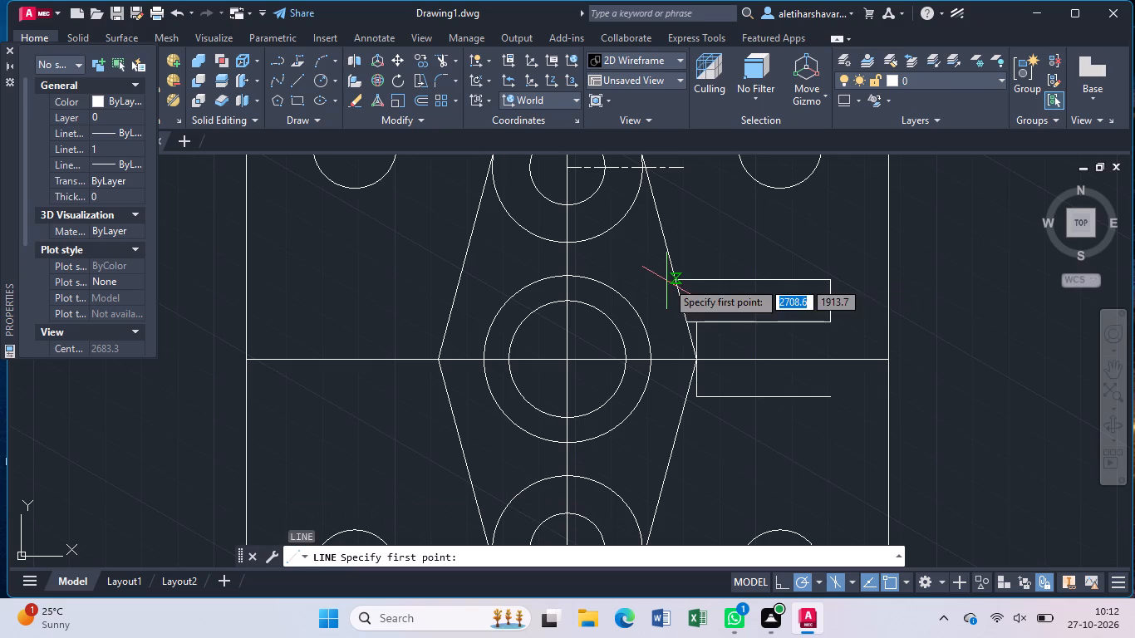
{"action": "left_click", "coordinate": [828, 391]}
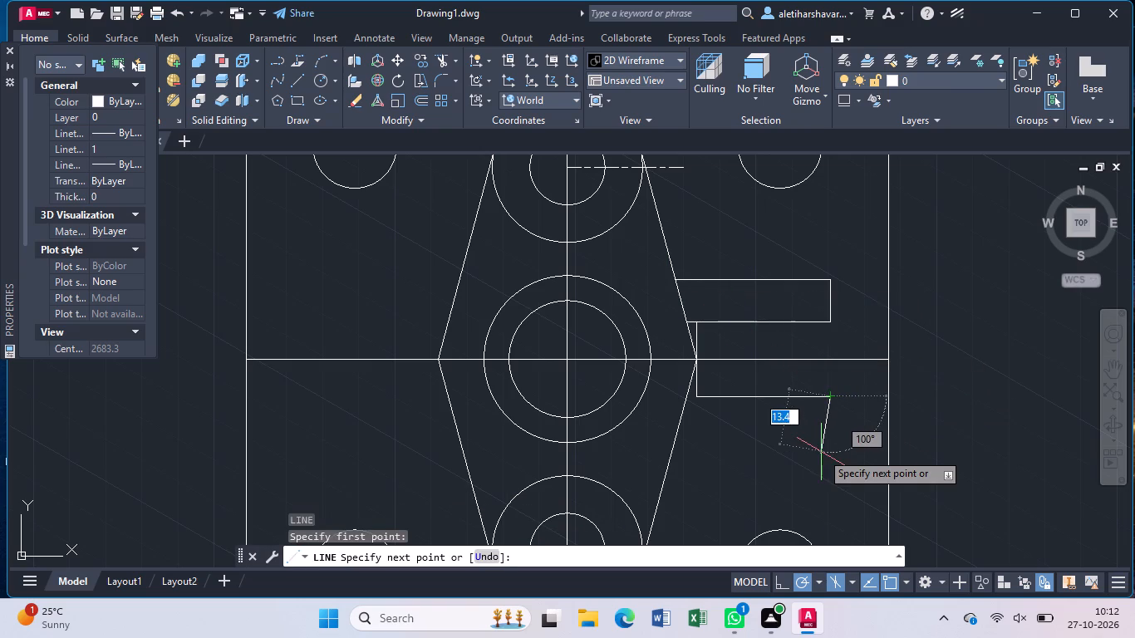
{"action": "type", "text": "10"}
{"action": "key", "text": "Return"}
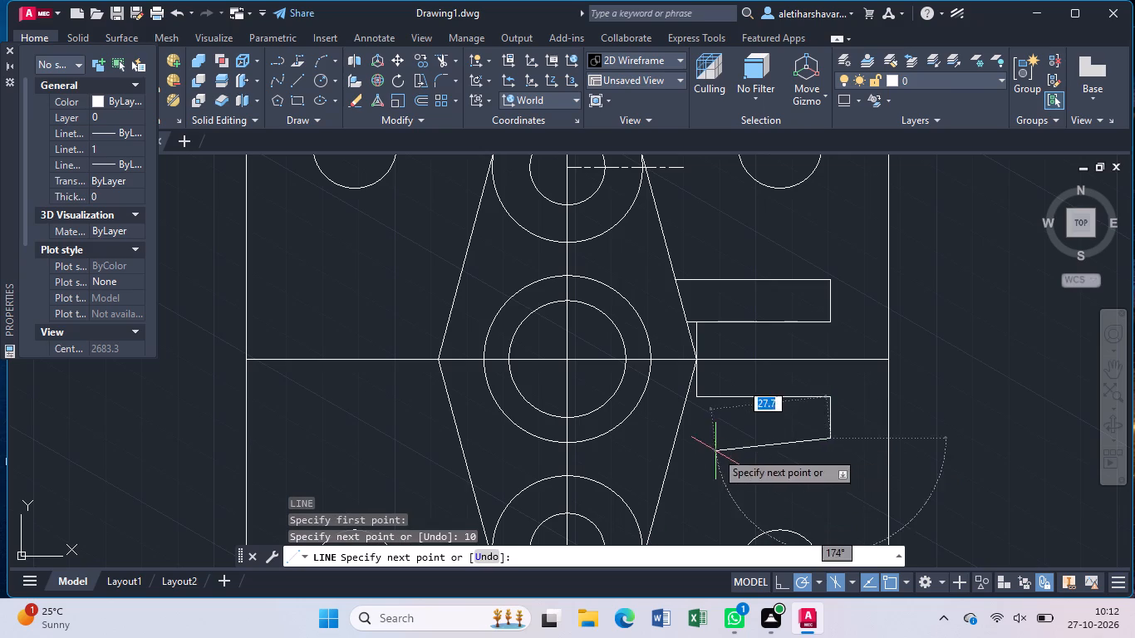
{"action": "left_click", "coordinate": [655, 444]}
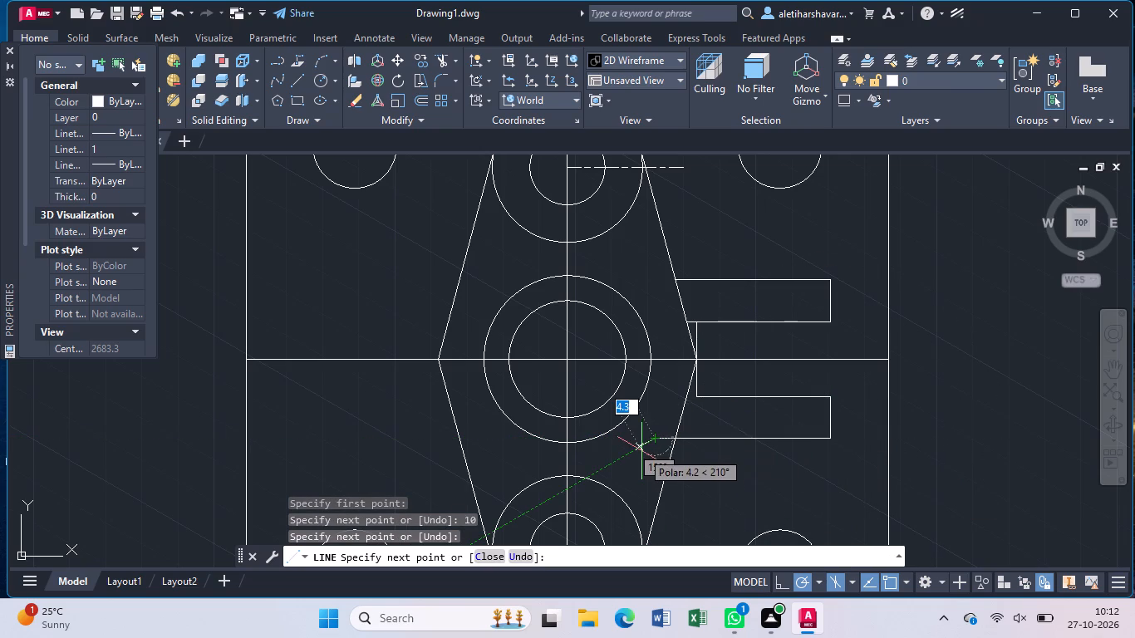
{"action": "key", "text": "Escape"}
Trim the new bottom horizontal line's overhang inside the lower-right slanted edge.
{"action": "type", "text": "TR"}
{"action": "key", "text": "Return"}
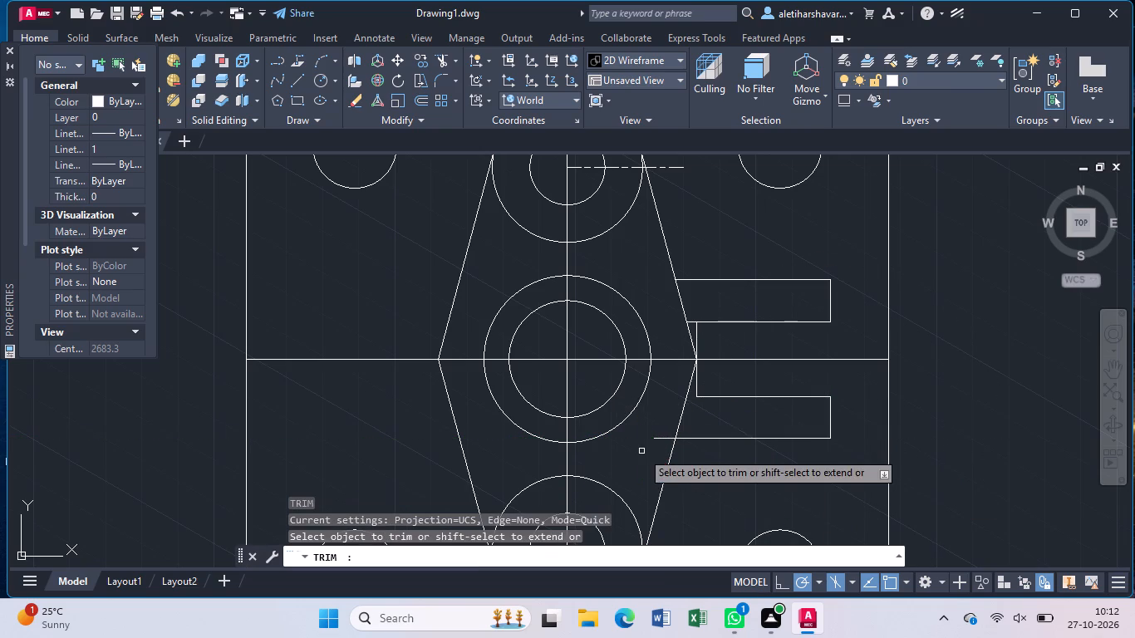
{"action": "left_click", "coordinate": [656, 437]}
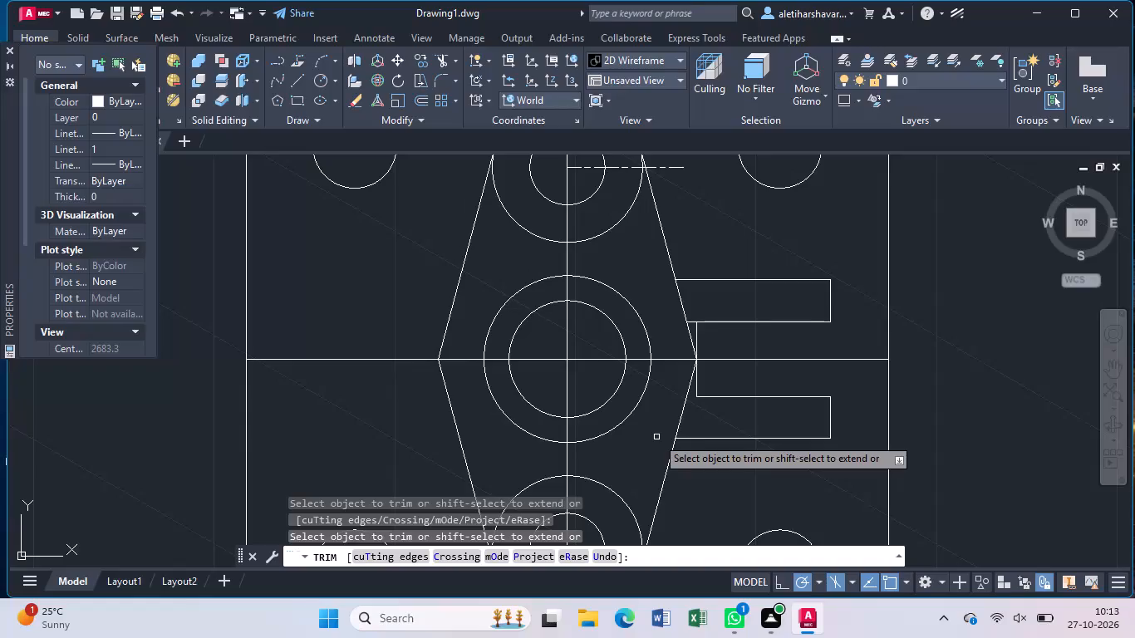
Trim the upper-right and lower-right slanted edge portions between the outer arm lines, leaving the slotted arm open to the outline.
{"action": "left_click", "coordinate": [683, 305]}
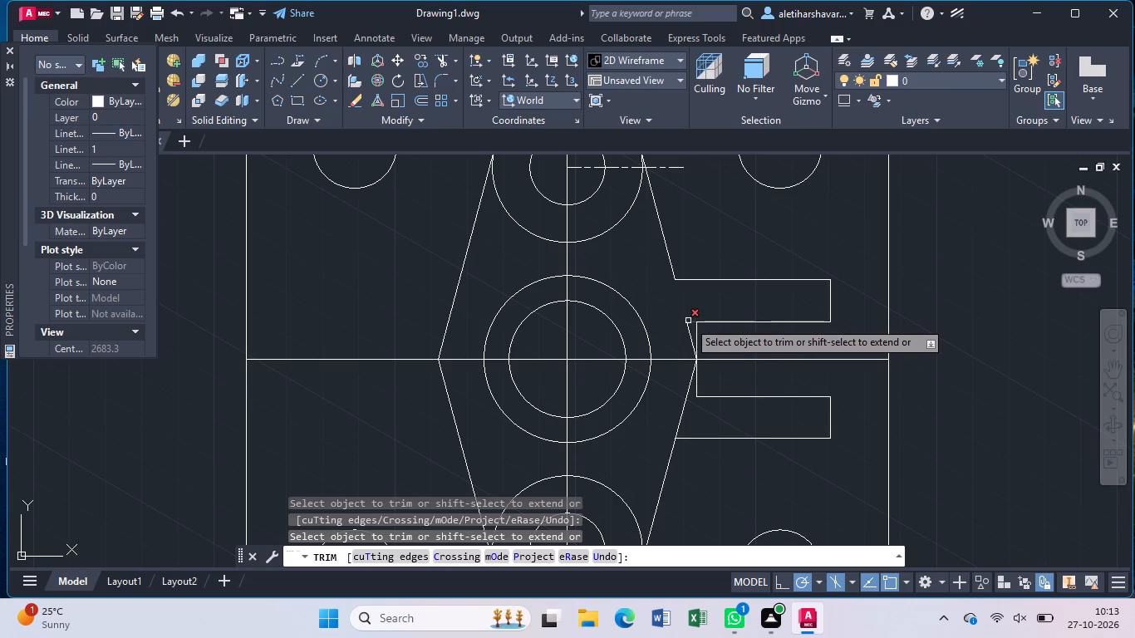
{"action": "left_click", "coordinate": [688, 321]}
{"action": "left_click", "coordinate": [689, 327]}
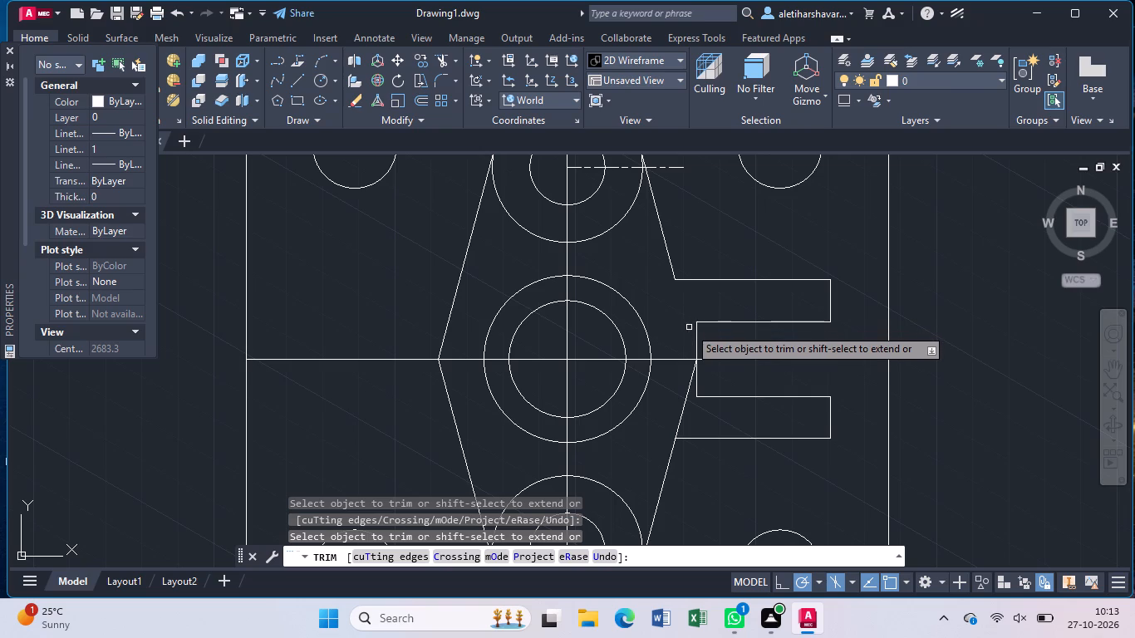
{"action": "left_click", "coordinate": [690, 382]}
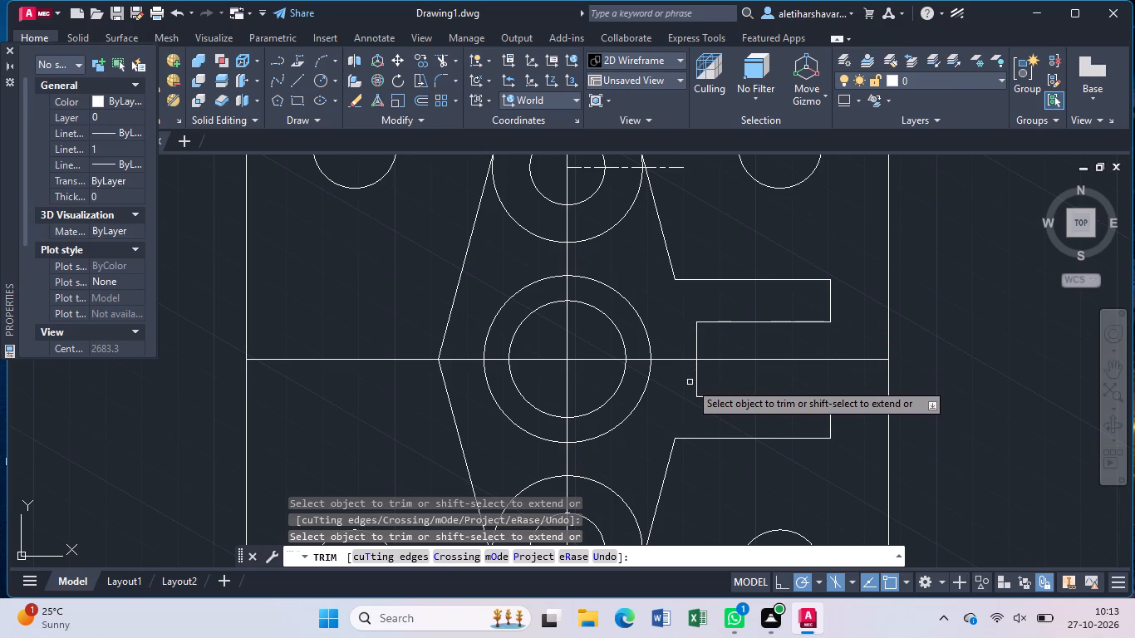
{"action": "key", "text": "Escape"}
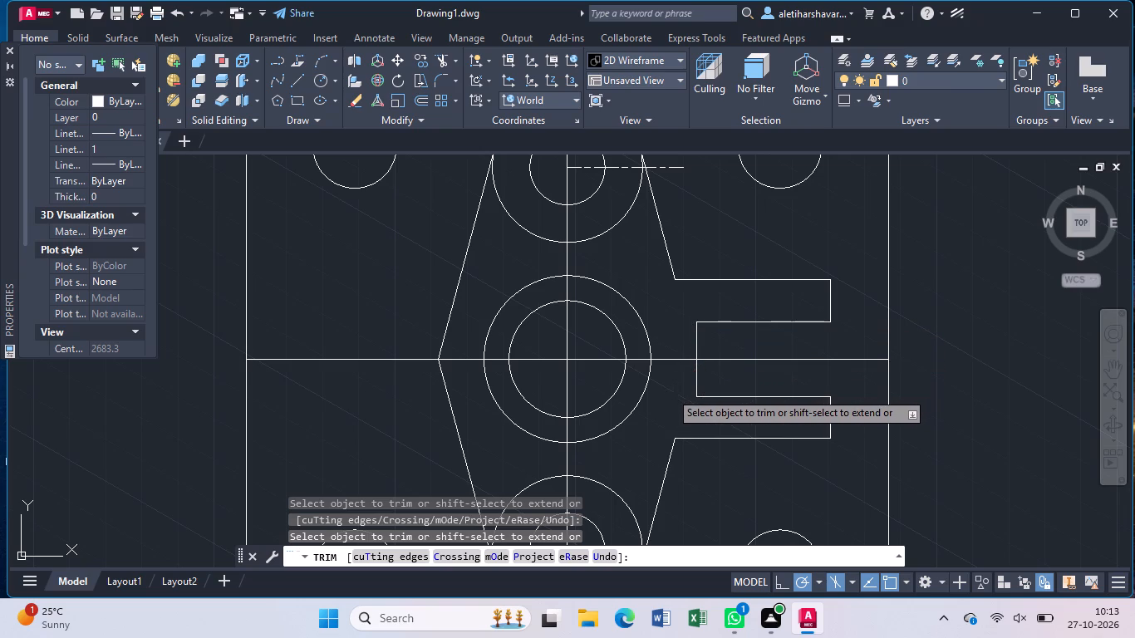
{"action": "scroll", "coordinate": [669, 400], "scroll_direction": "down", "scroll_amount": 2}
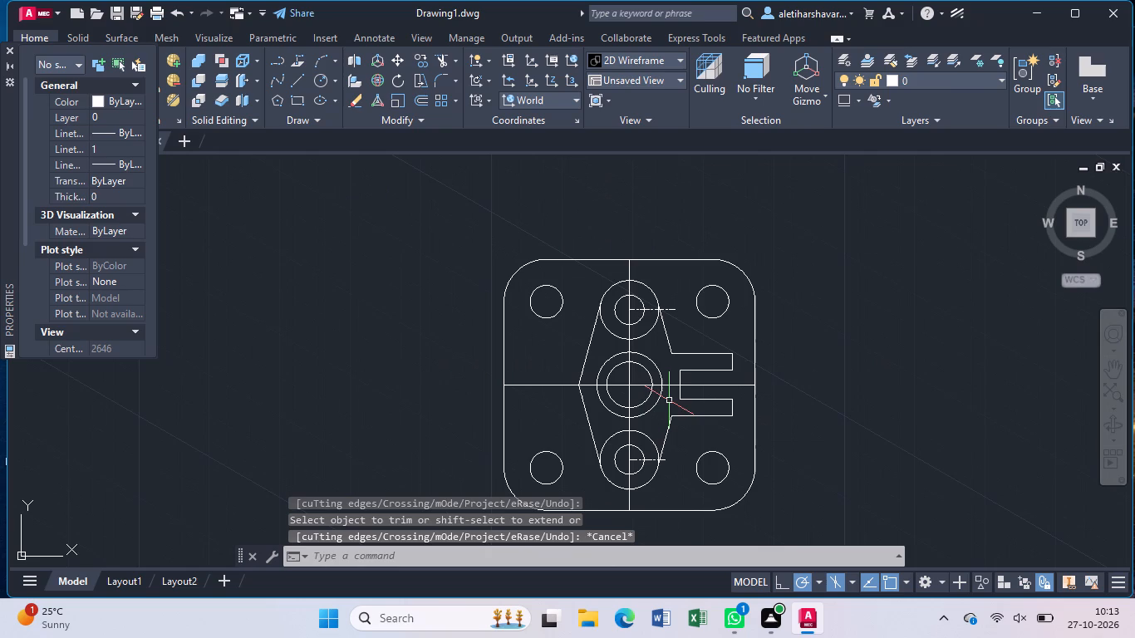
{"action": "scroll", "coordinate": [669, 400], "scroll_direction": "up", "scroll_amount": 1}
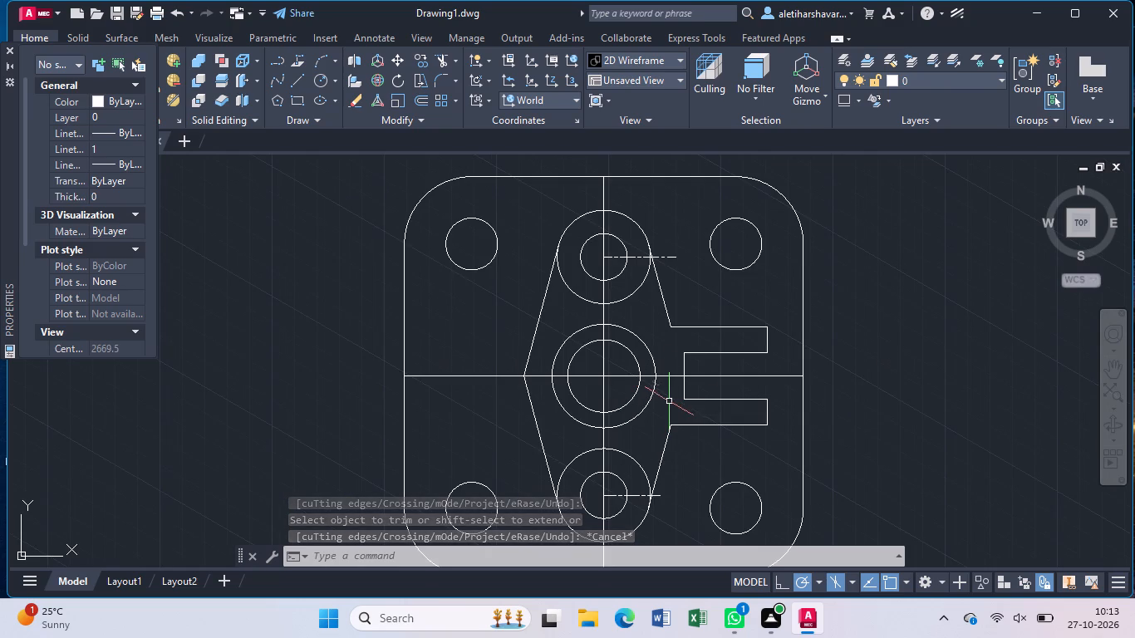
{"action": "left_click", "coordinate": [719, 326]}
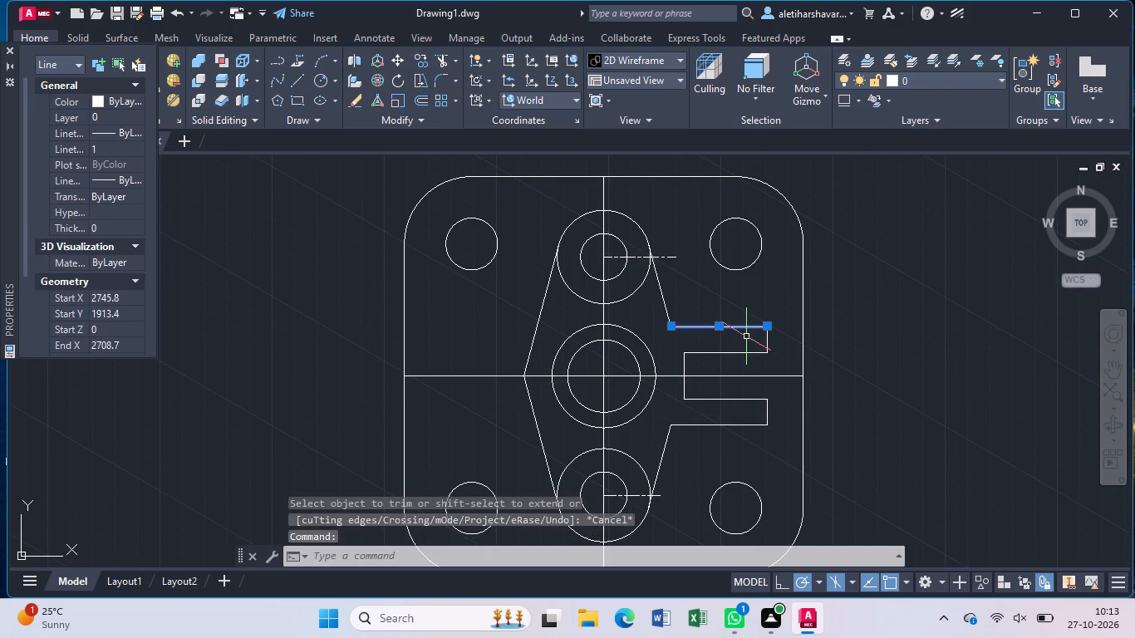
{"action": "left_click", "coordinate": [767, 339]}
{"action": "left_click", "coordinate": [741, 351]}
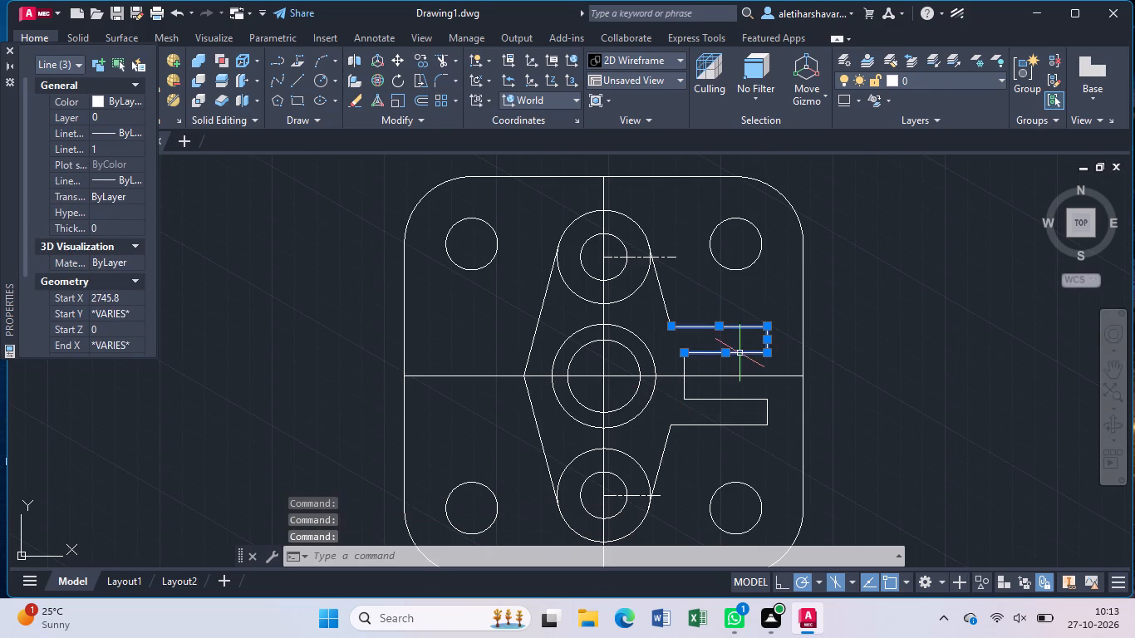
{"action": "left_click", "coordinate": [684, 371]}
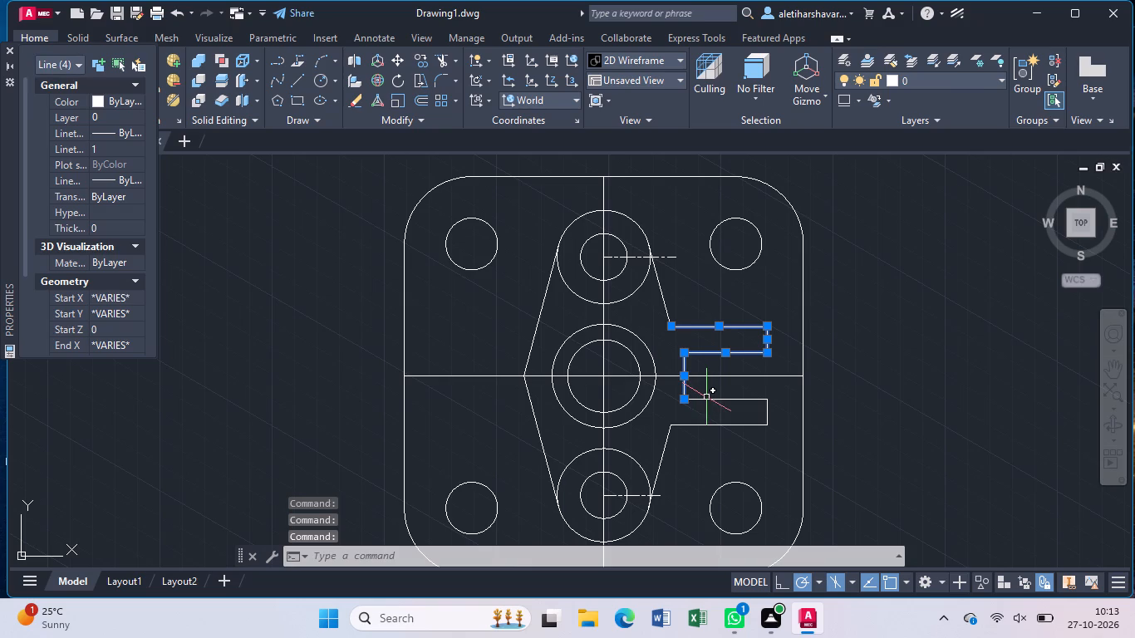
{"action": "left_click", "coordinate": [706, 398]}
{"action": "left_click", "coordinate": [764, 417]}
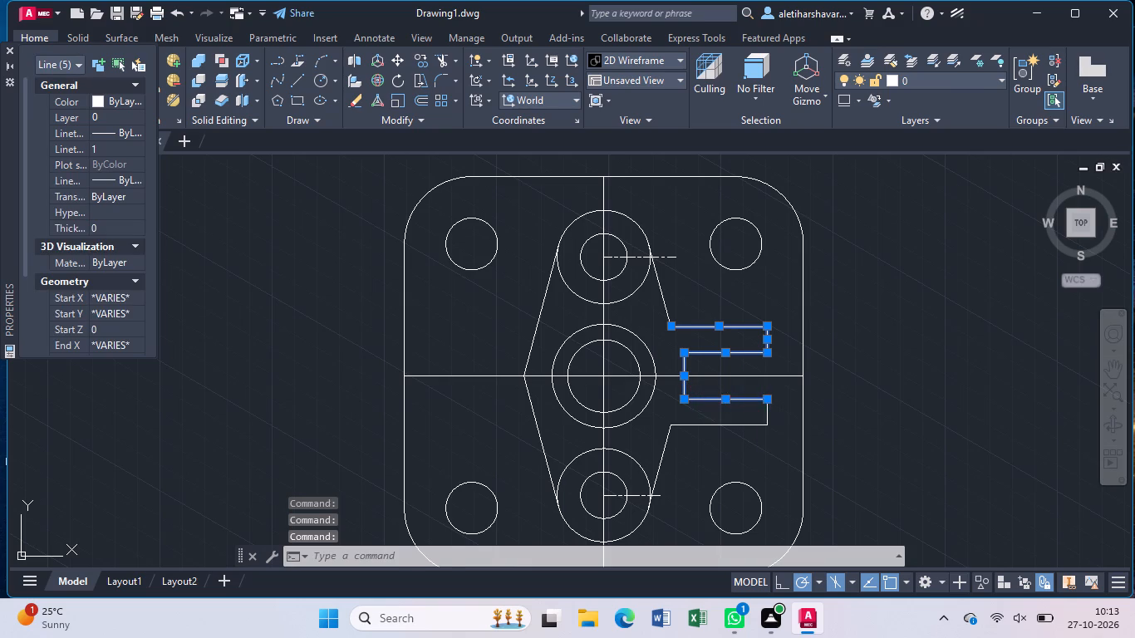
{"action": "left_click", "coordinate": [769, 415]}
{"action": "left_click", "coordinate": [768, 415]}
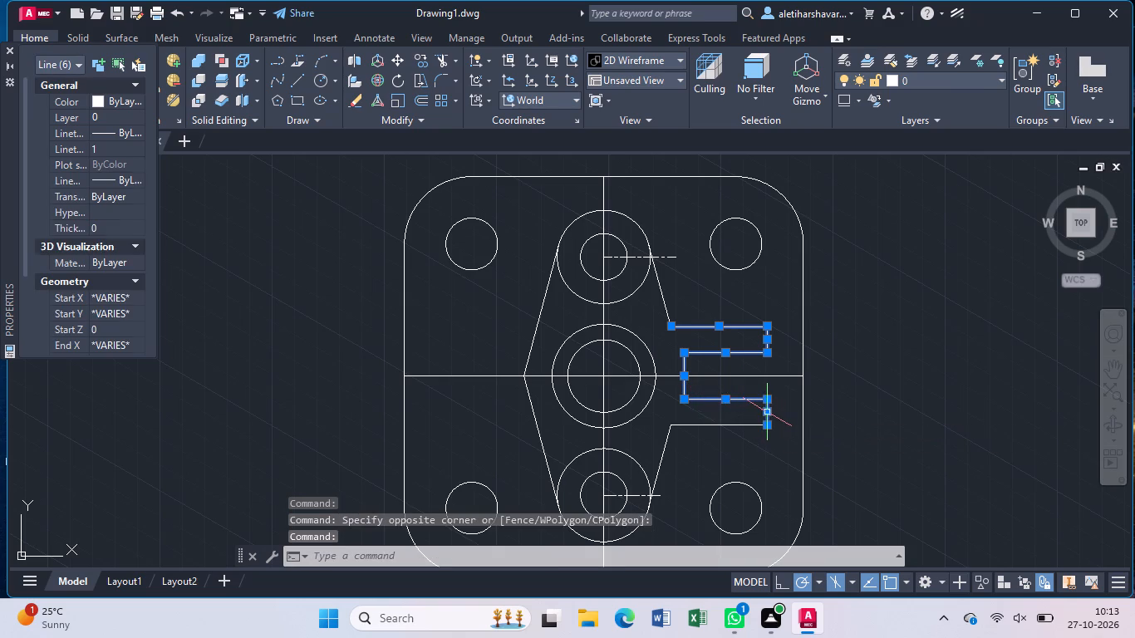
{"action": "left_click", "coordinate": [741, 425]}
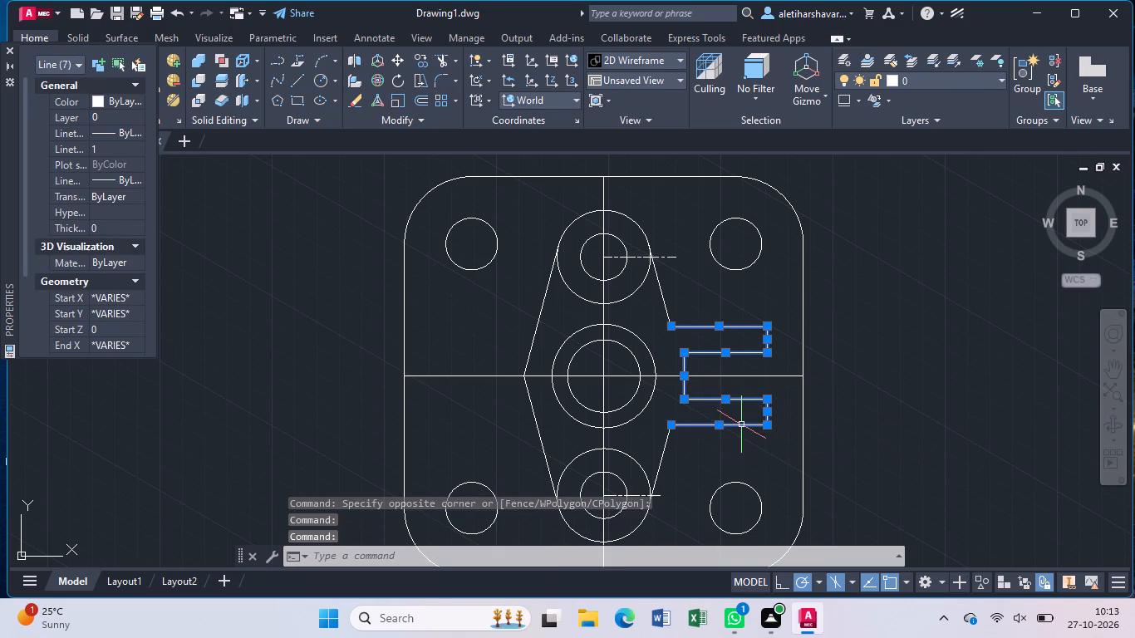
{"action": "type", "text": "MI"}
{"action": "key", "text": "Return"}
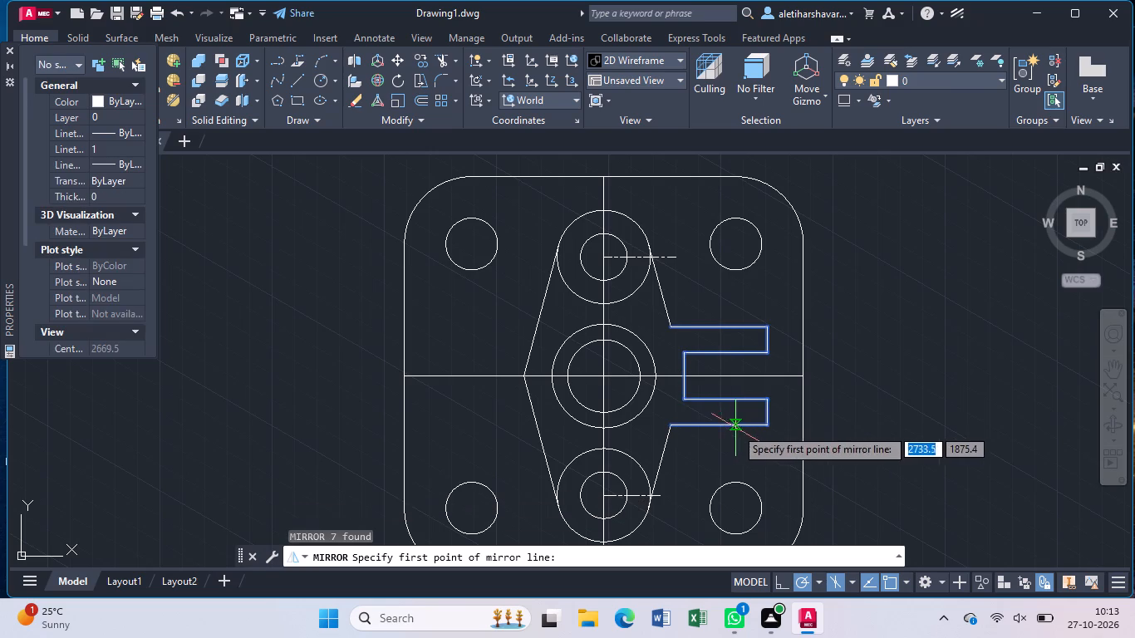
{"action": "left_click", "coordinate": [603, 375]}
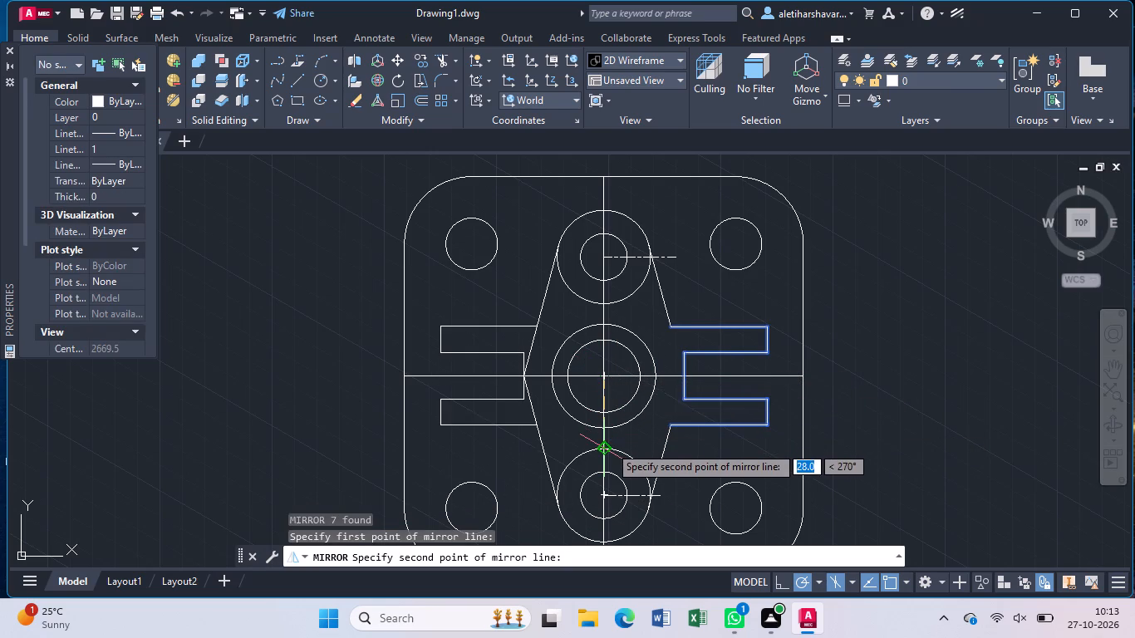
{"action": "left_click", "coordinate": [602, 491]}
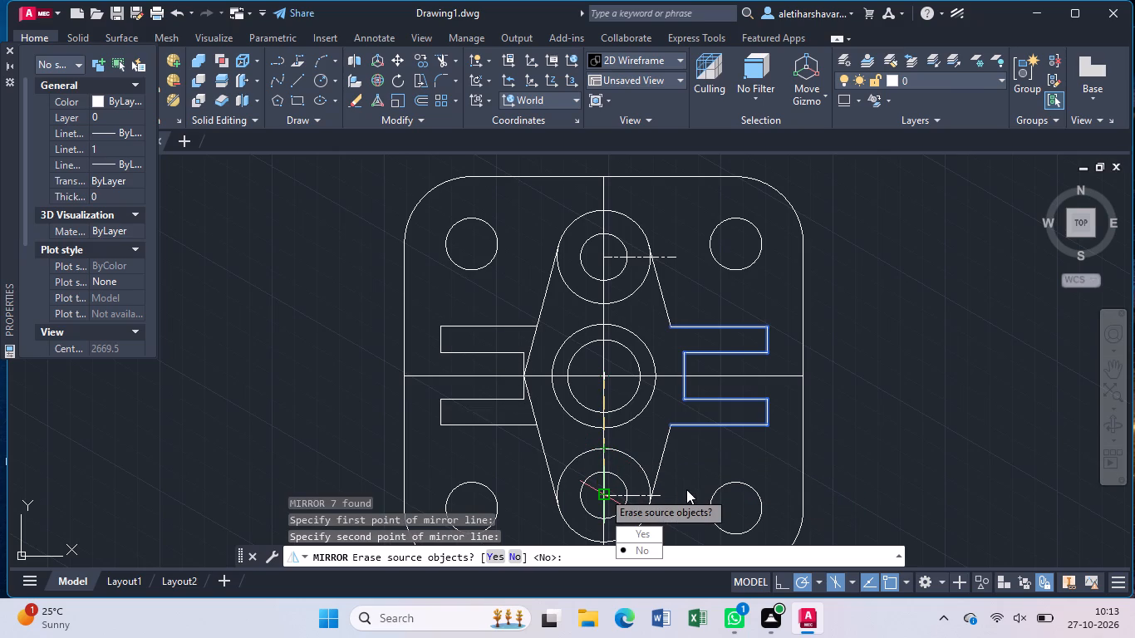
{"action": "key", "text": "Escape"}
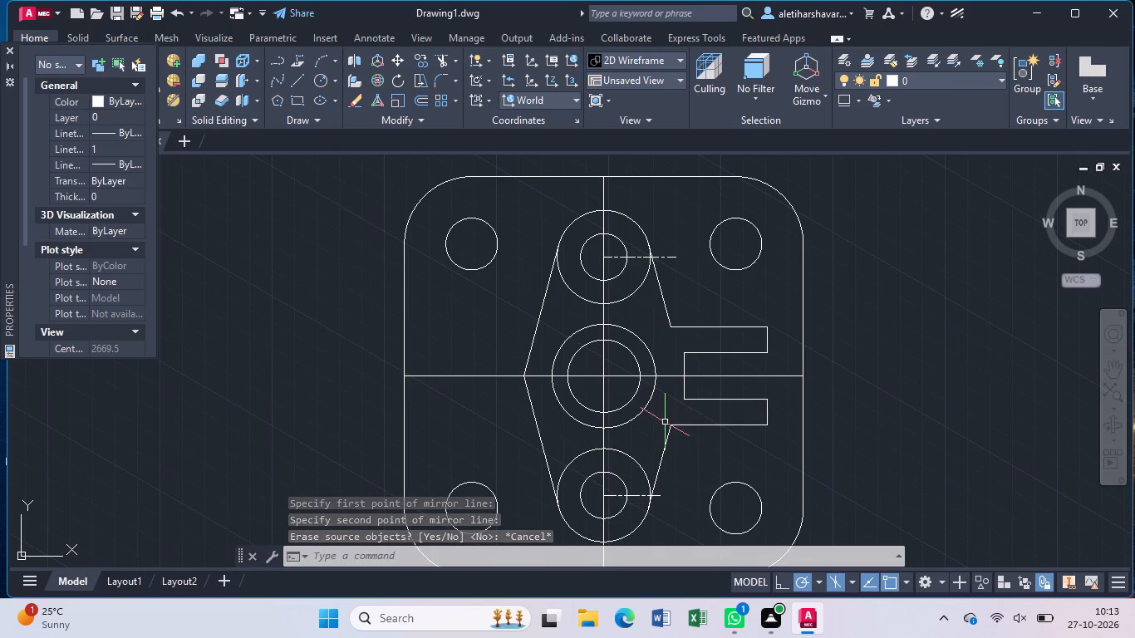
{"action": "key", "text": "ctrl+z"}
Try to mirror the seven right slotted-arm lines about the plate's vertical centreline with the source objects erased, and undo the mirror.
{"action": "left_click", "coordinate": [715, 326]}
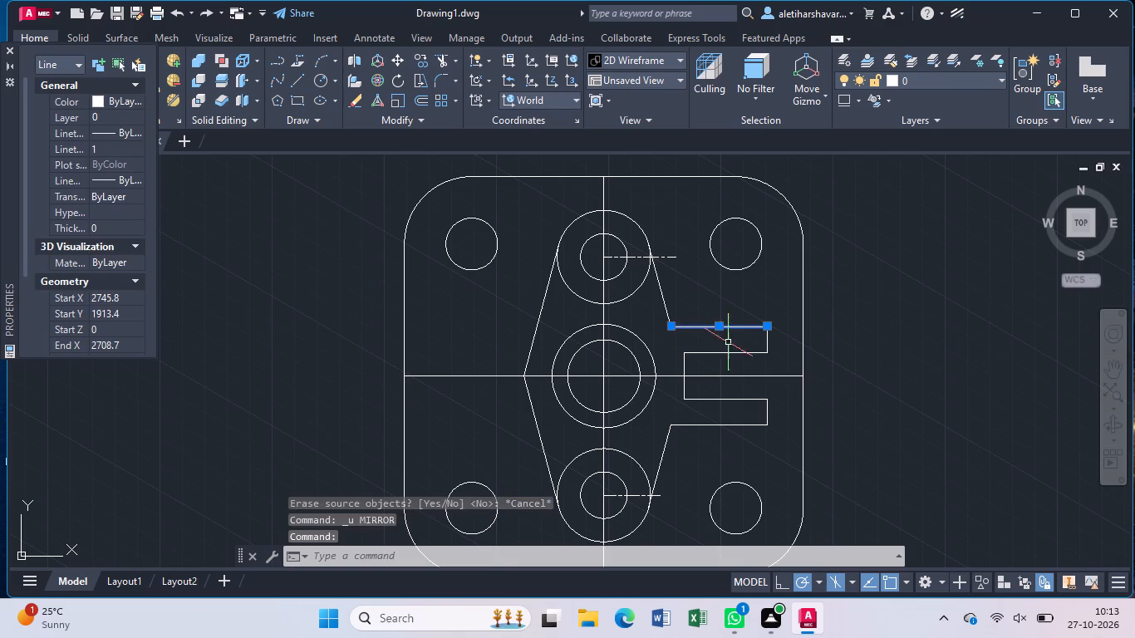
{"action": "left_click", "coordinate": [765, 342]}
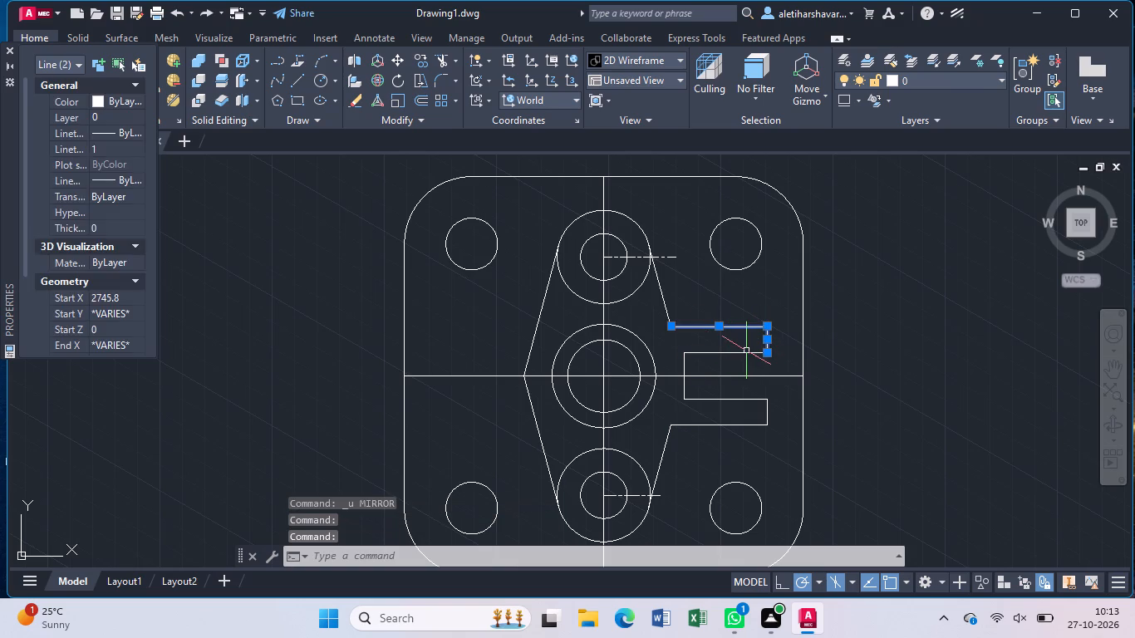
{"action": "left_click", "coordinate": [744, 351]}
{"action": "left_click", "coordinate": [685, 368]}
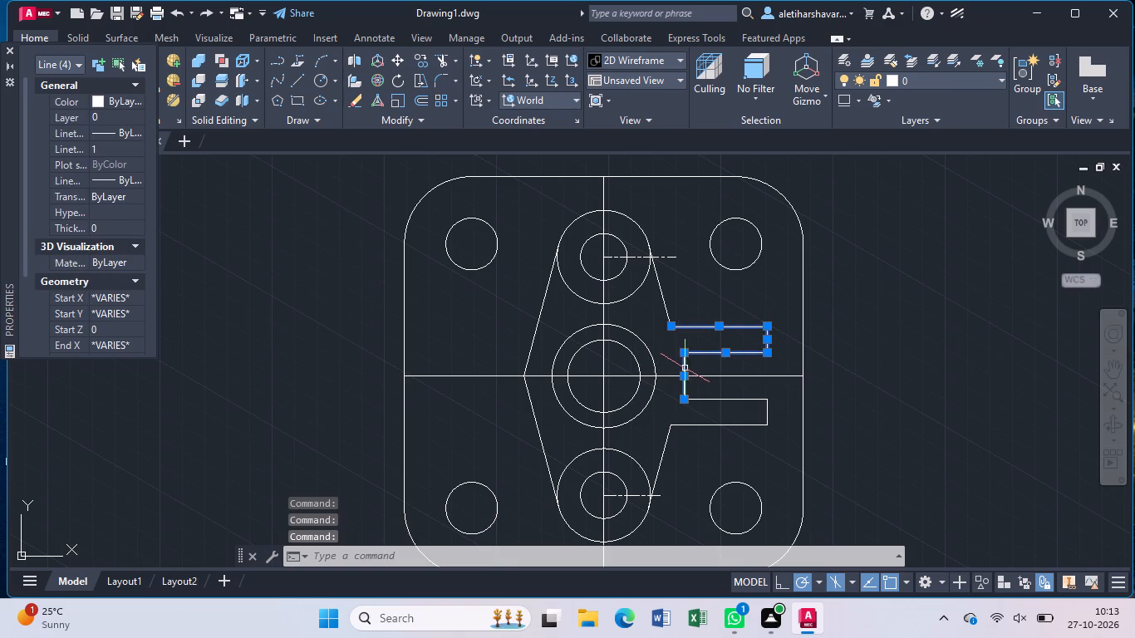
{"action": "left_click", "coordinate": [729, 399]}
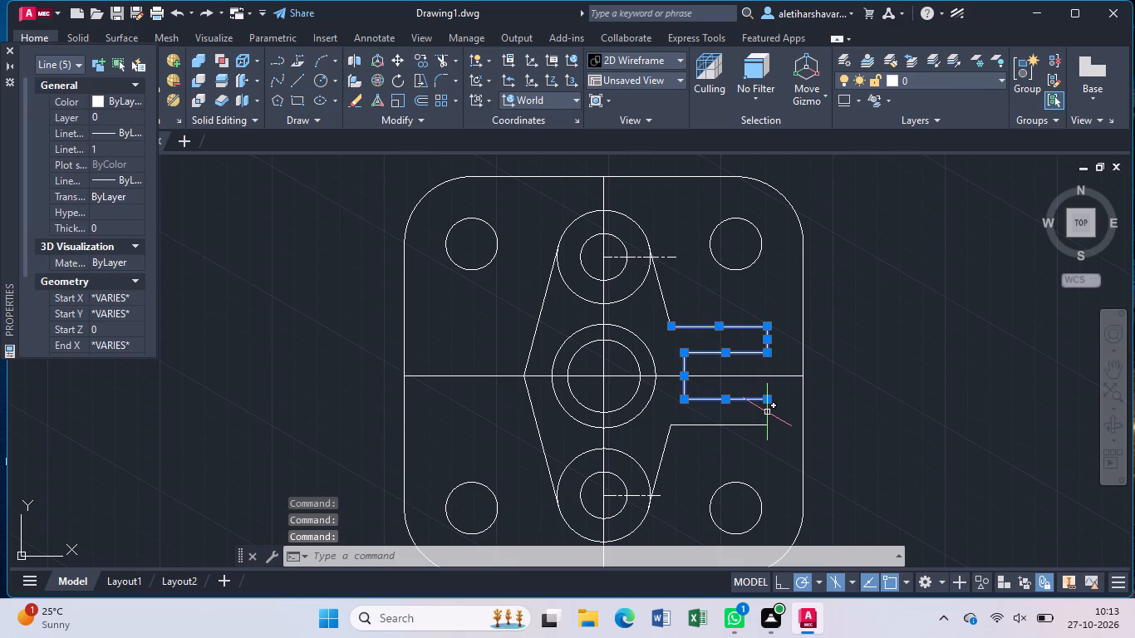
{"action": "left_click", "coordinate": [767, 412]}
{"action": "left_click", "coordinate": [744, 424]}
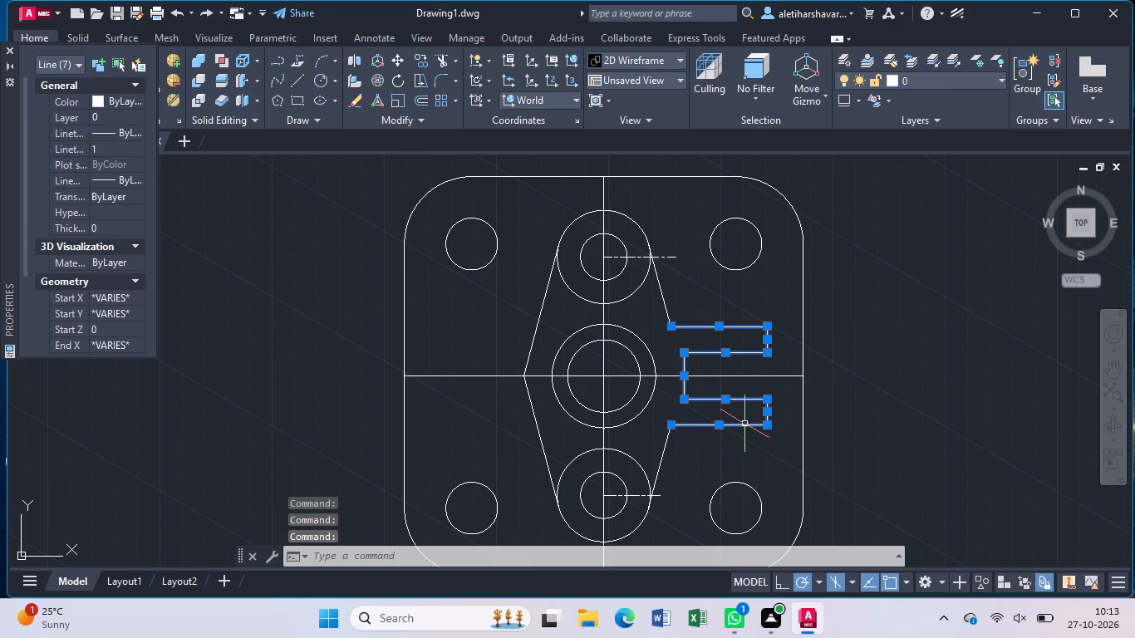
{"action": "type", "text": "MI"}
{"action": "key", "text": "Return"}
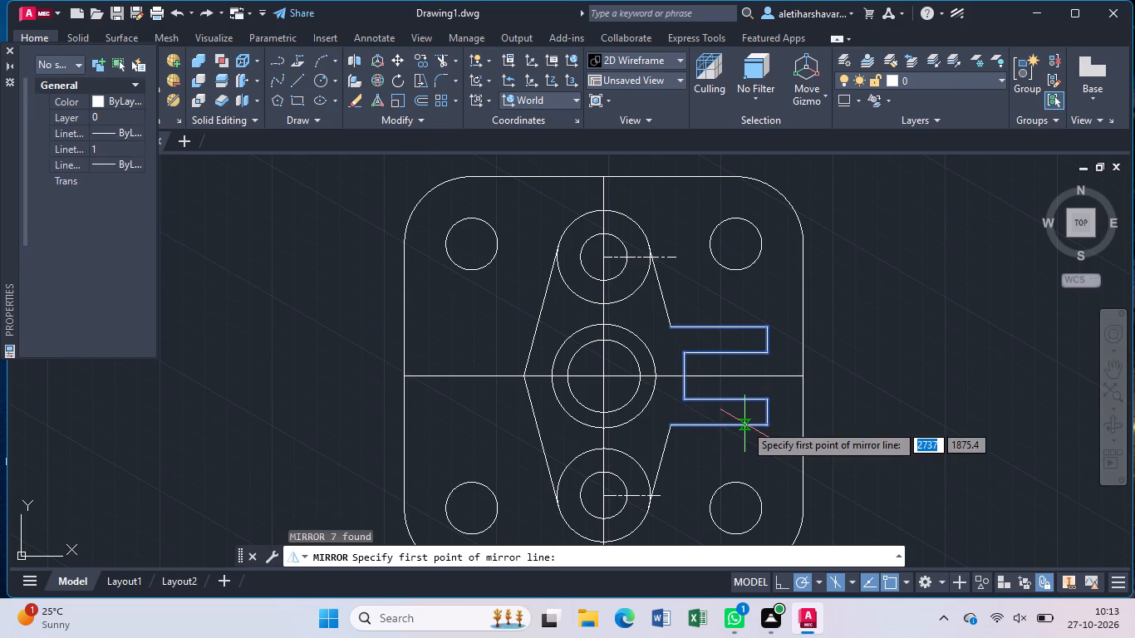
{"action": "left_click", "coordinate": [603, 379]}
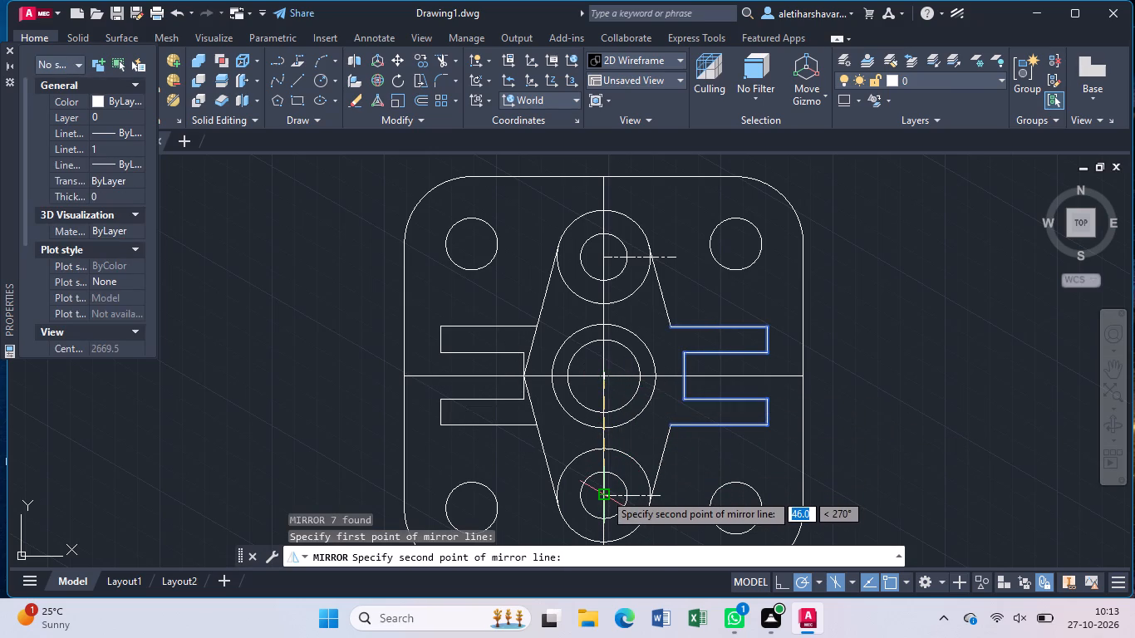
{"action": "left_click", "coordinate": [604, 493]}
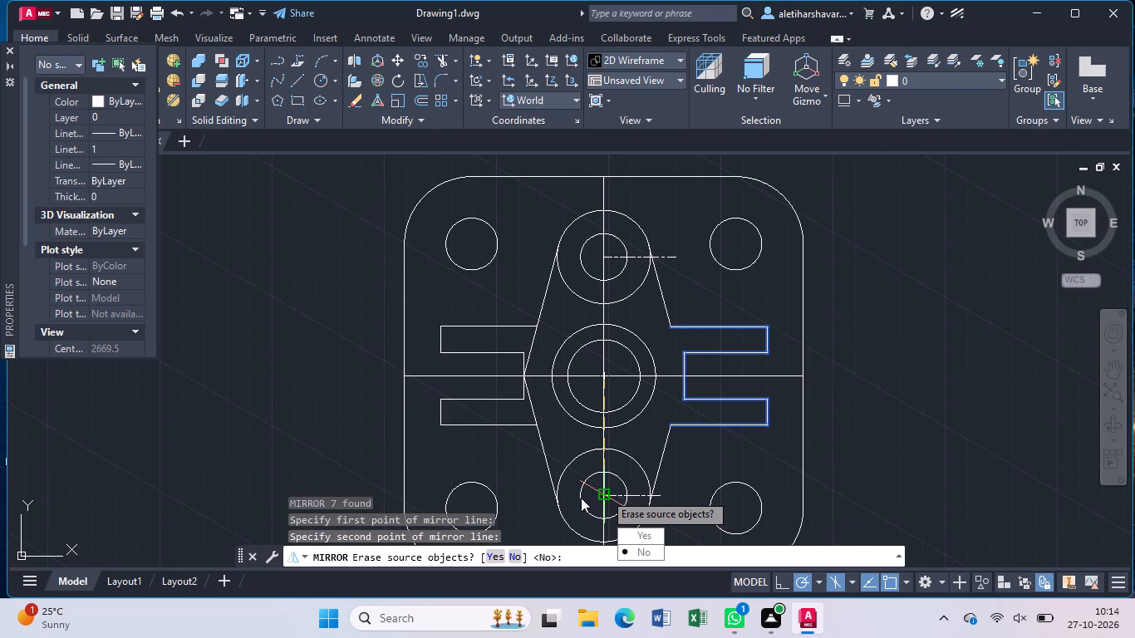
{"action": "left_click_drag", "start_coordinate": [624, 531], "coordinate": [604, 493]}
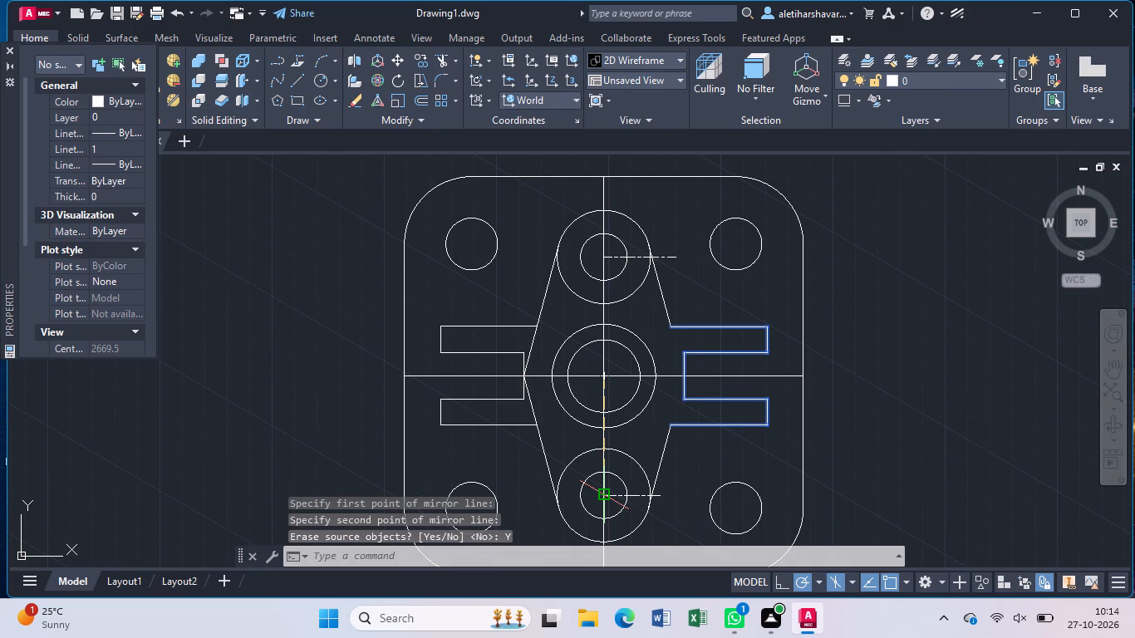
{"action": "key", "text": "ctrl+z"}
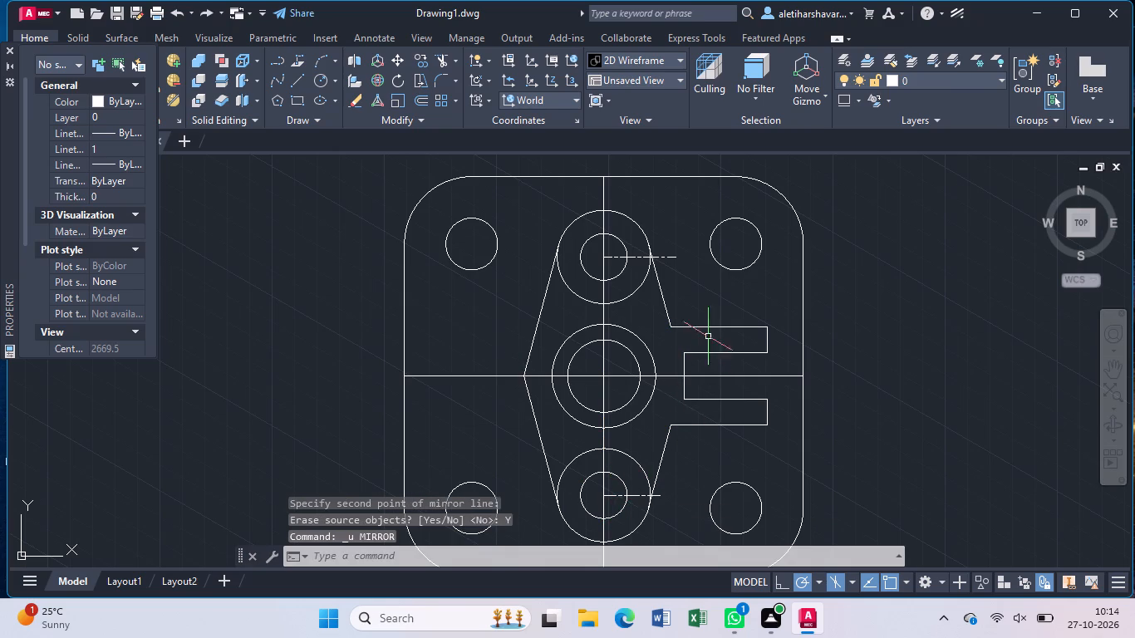
Mirror the seven right slotted-arm lines about the vertical centreline through the centre and lower circle centres, keeping the source objects.
{"action": "left_click", "coordinate": [711, 328]}
{"action": "left_click", "coordinate": [769, 340]}
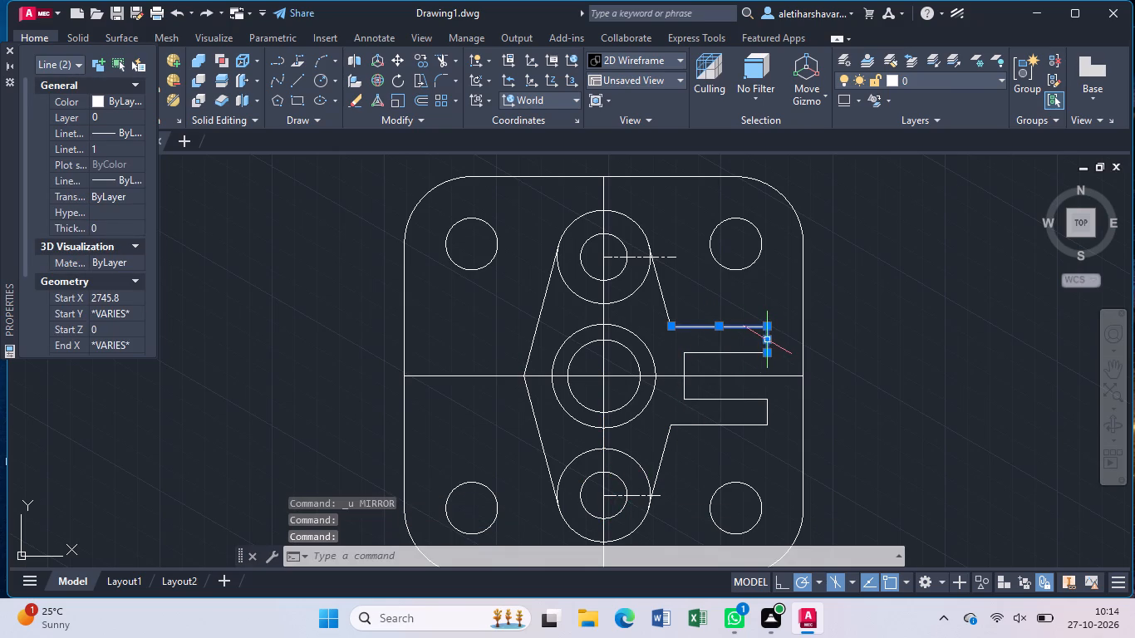
{"action": "left_click", "coordinate": [749, 353]}
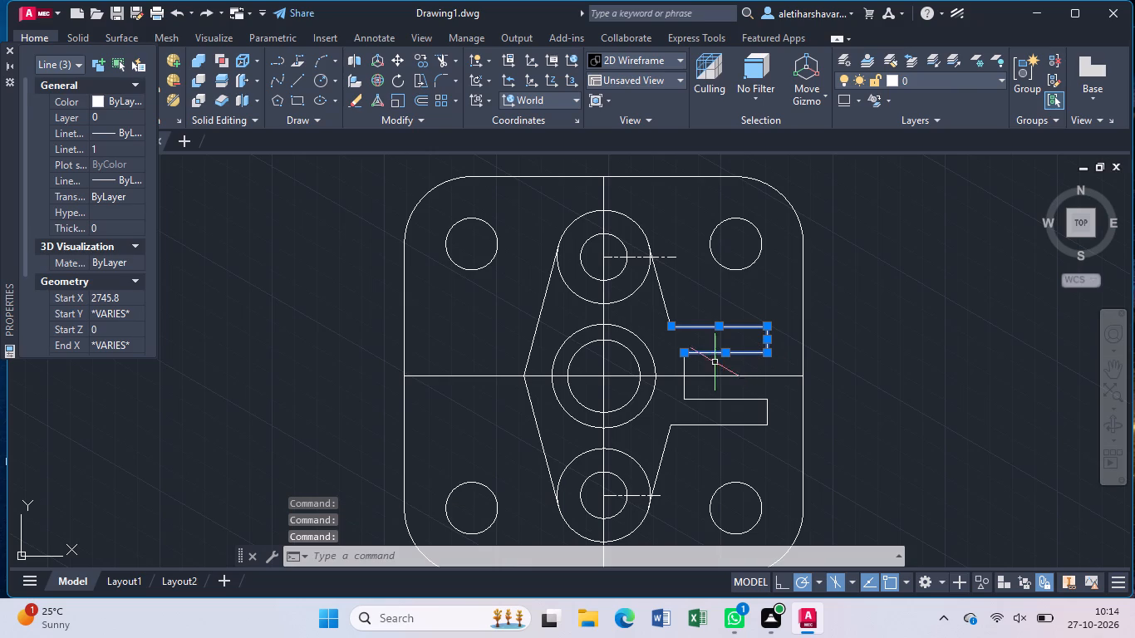
{"action": "left_click", "coordinate": [681, 370]}
{"action": "left_click", "coordinate": [686, 368]}
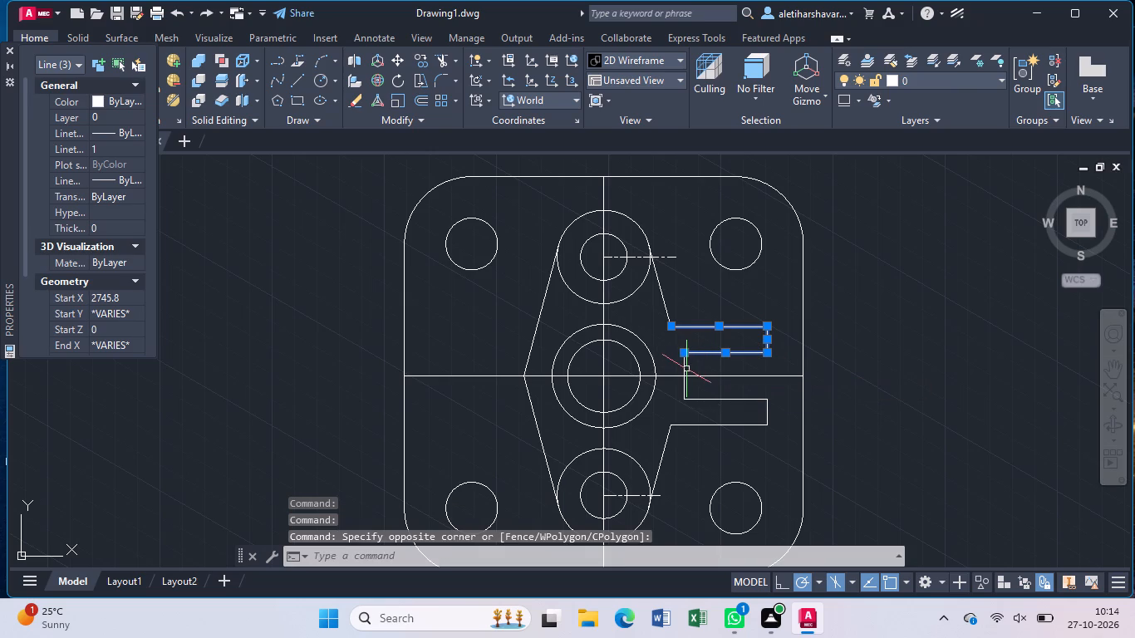
{"action": "left_click", "coordinate": [683, 369]}
{"action": "left_click", "coordinate": [710, 400]}
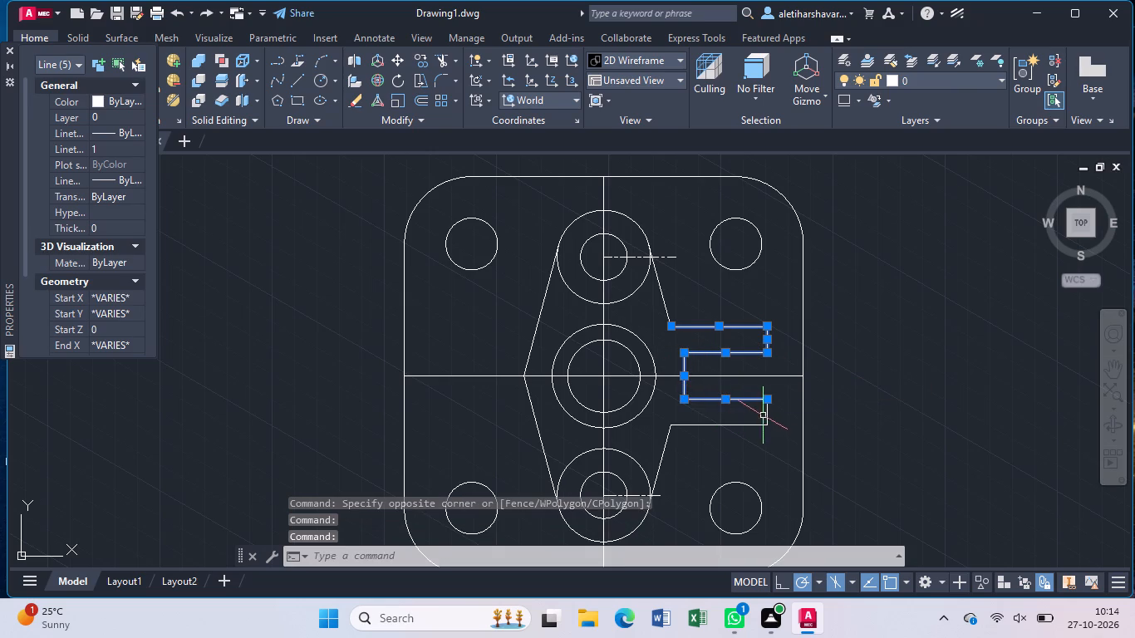
{"action": "left_click", "coordinate": [766, 419]}
{"action": "left_click", "coordinate": [754, 427]}
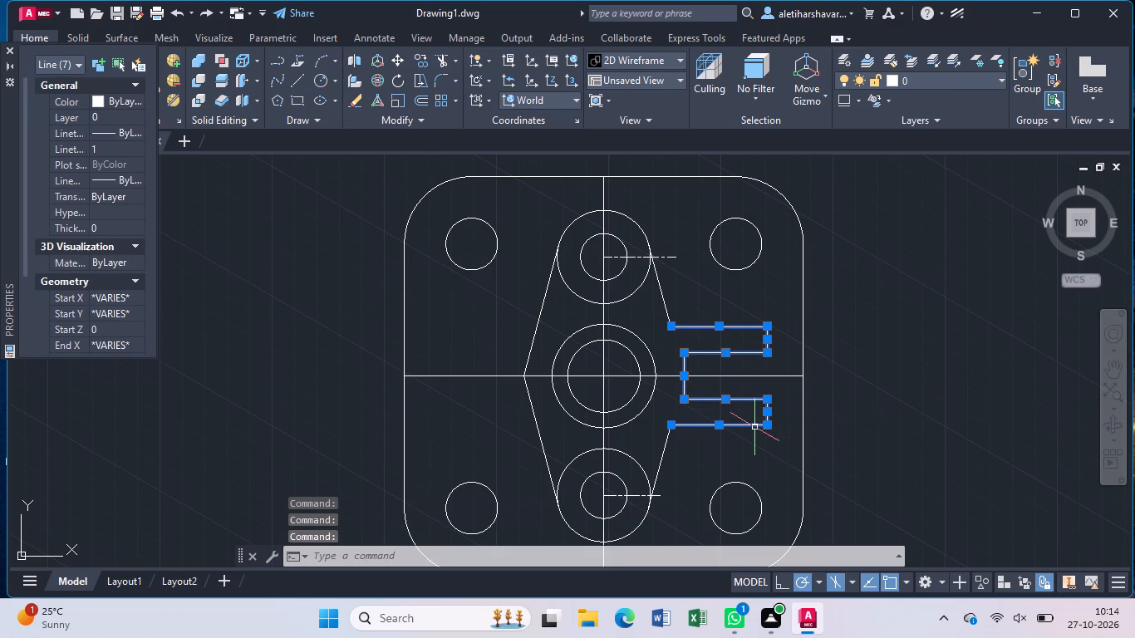
{"action": "type", "text": "MI"}
{"action": "key", "text": "Return"}
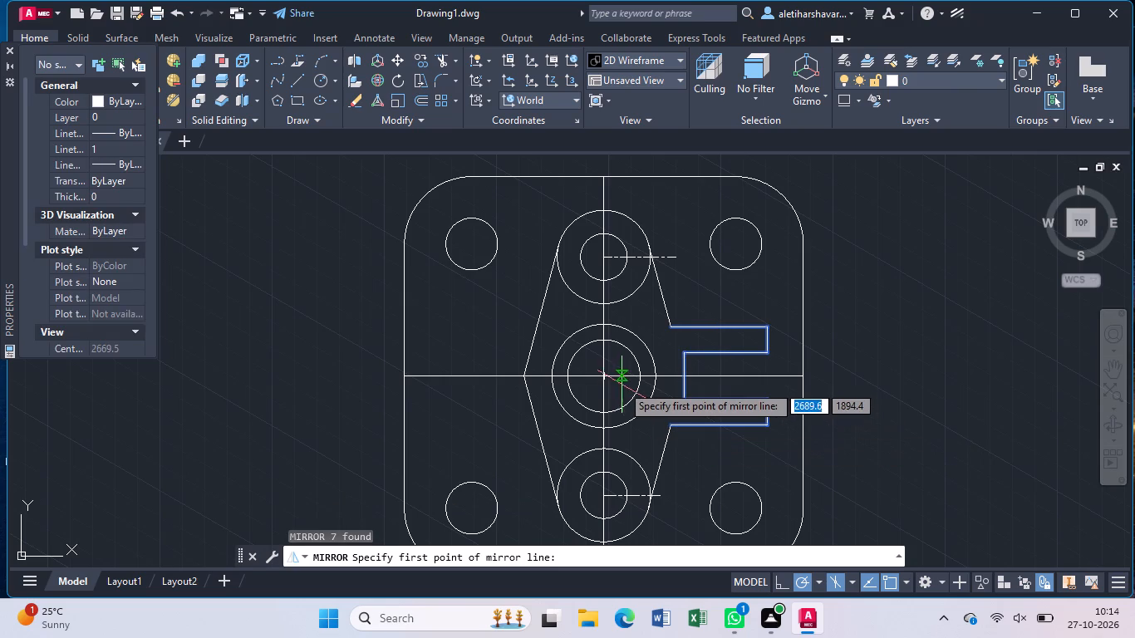
{"action": "left_click", "coordinate": [602, 378]}
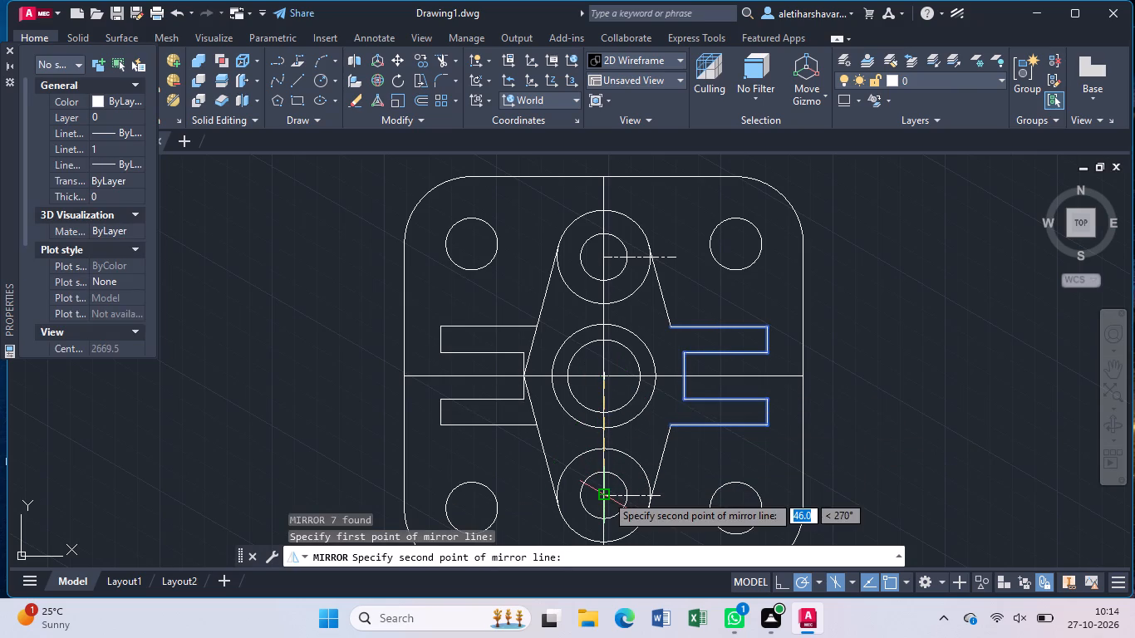
{"action": "left_click", "coordinate": [606, 494]}
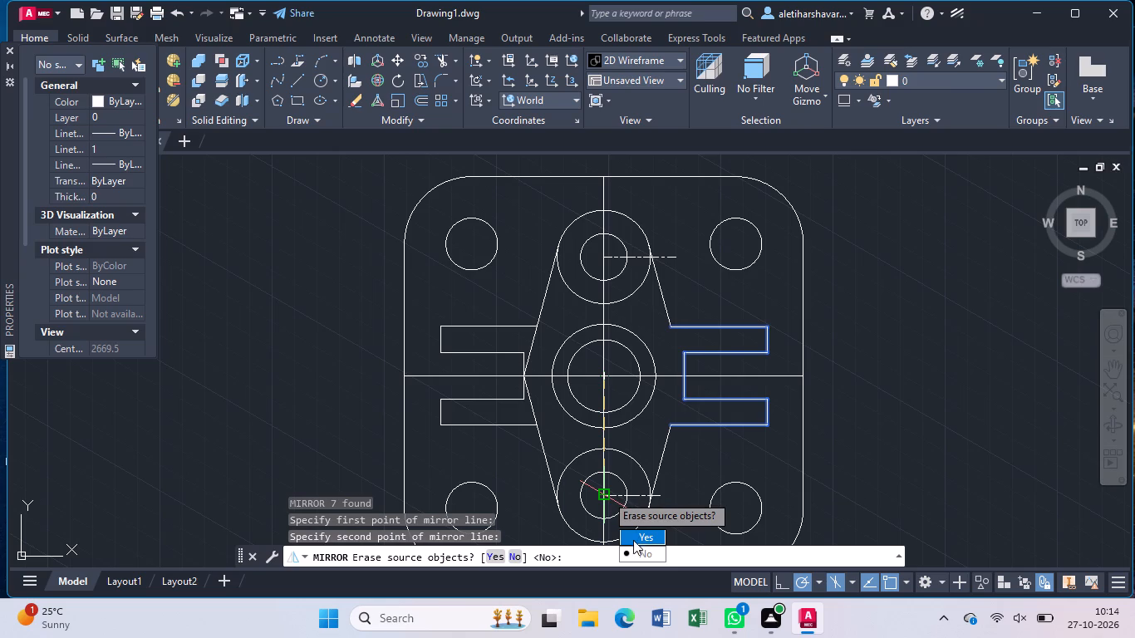
{"action": "left_click_drag", "start_coordinate": [641, 547], "coordinate": [606, 494]}
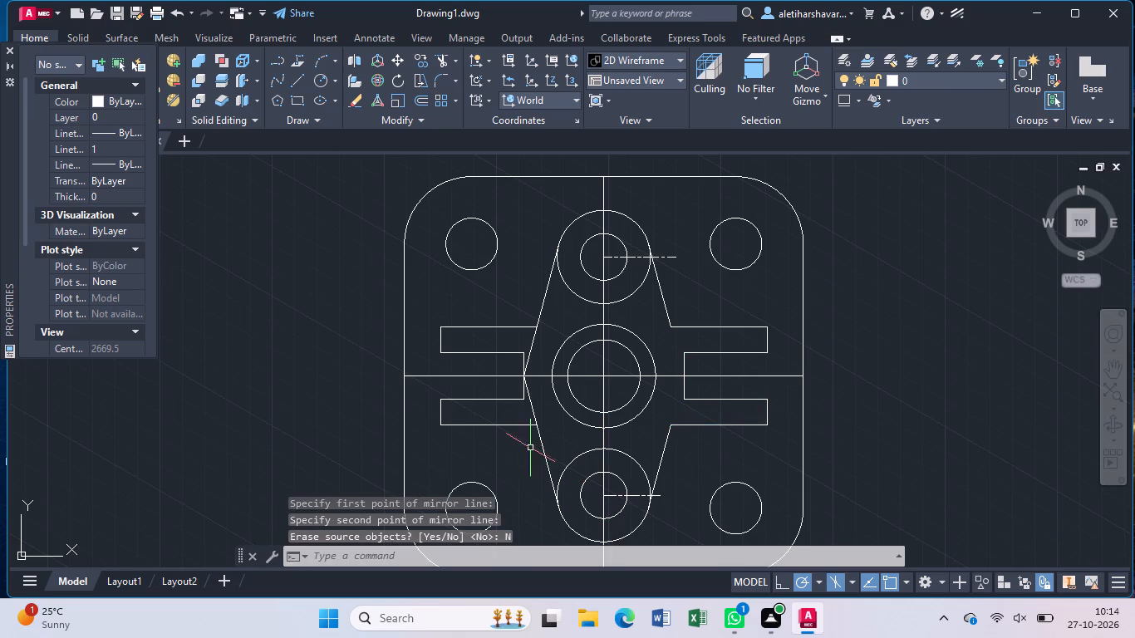
Trim the upper-left and lower-left slanted edge portions between the left arm's outer lines, opening the slotted arm to the outline.
{"action": "type", "text": "TR"}
{"action": "key", "text": "Return"}
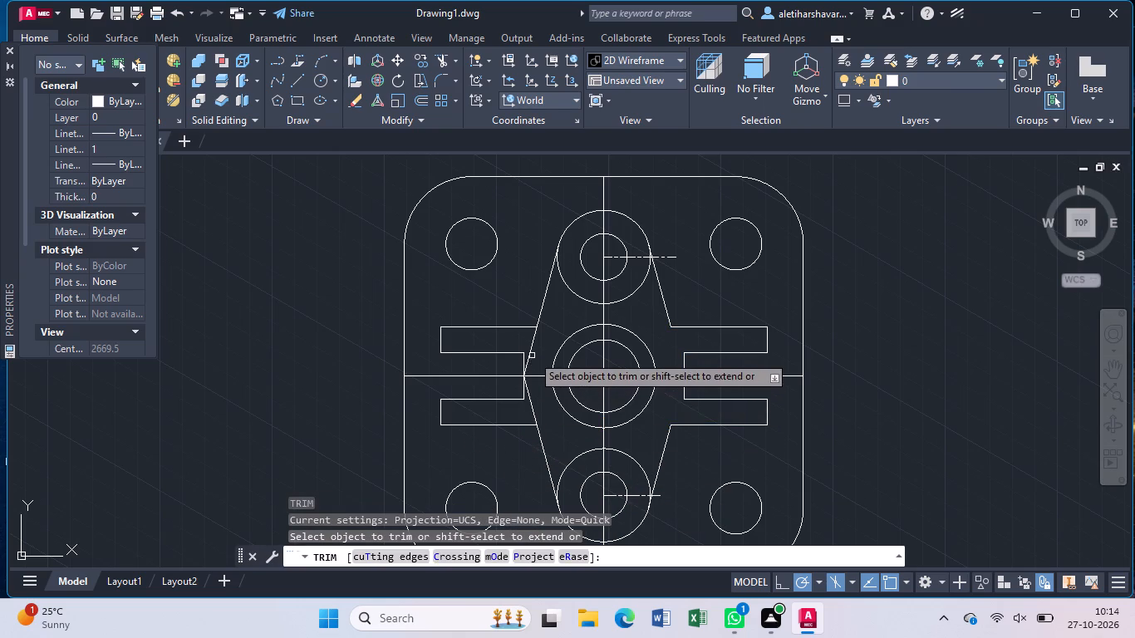
{"action": "left_click", "coordinate": [529, 348]}
{"action": "left_click", "coordinate": [529, 396]}
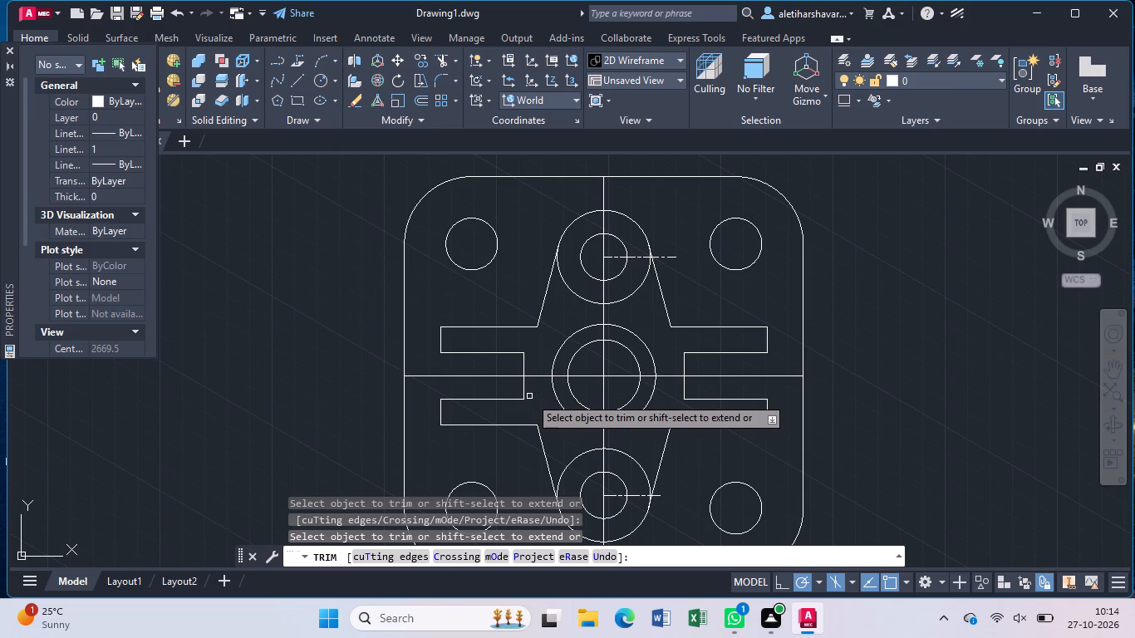
{"action": "key", "text": "Escape"}
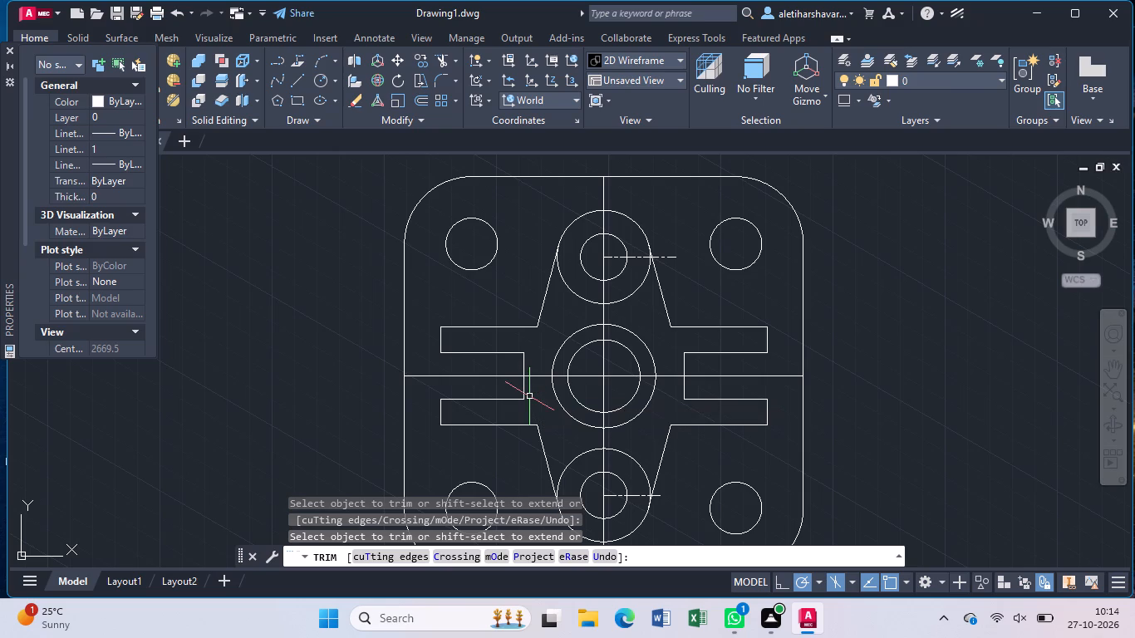
Erase the plate's vertical centreline together with the duplicate lines lying over it.
{"action": "scroll", "coordinate": [533, 396], "scroll_direction": "down", "scroll_amount": 1}
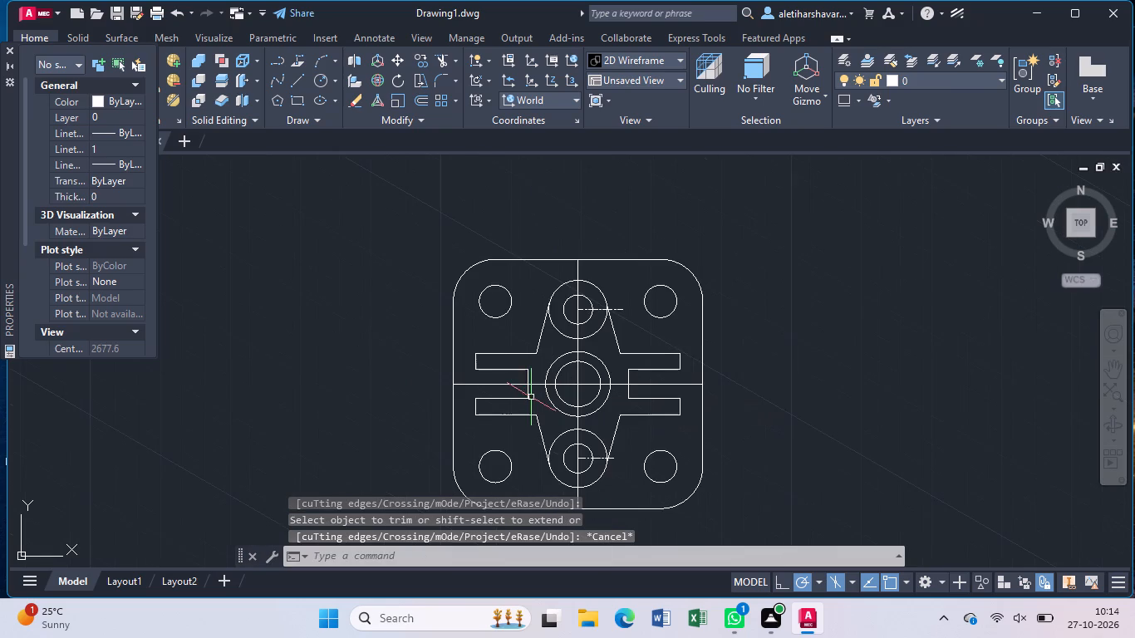
{"action": "middle_click_drag", "start_coordinate": [528, 399], "coordinate": [529, 372]}
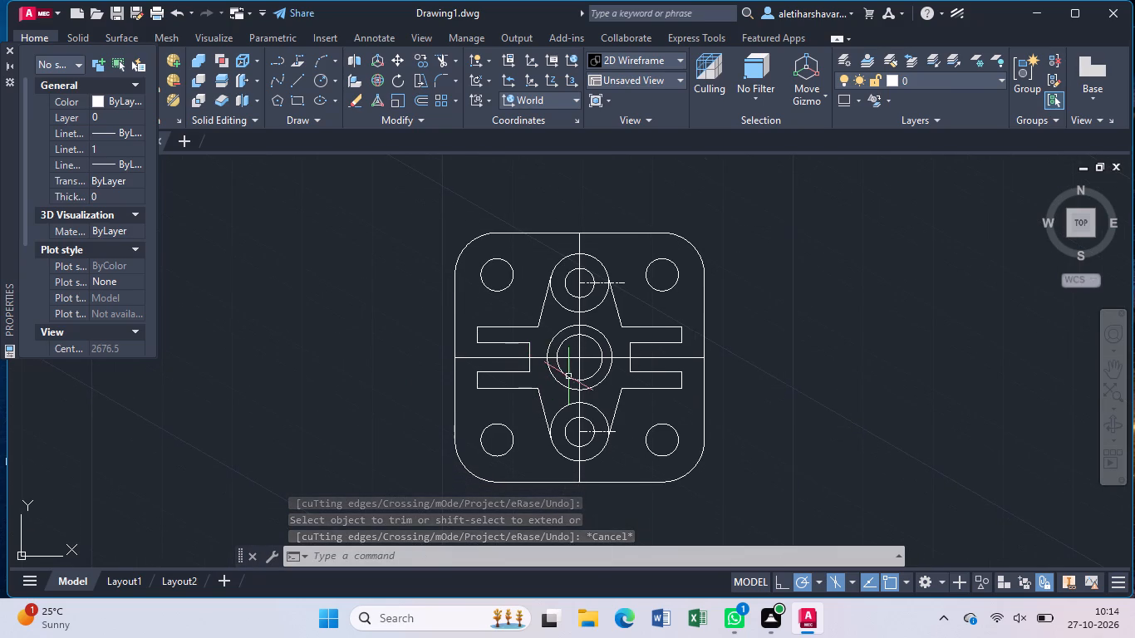
{"action": "scroll", "coordinate": [568, 375], "scroll_direction": "up", "scroll_amount": 1}
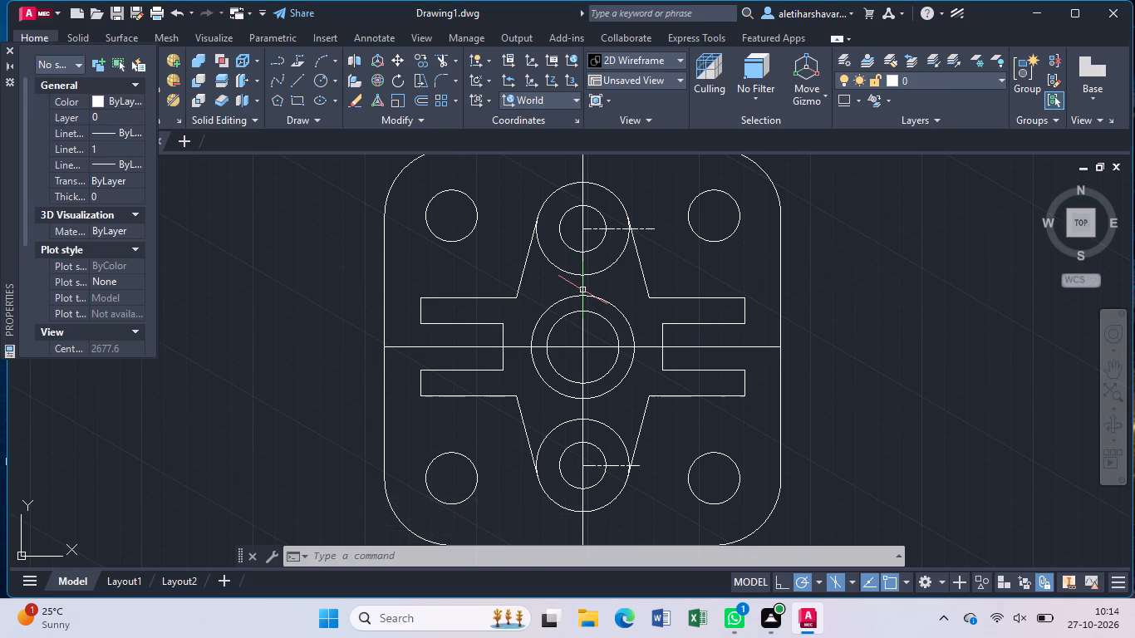
{"action": "left_click", "coordinate": [582, 290]}
{"action": "key", "text": "Delete"}
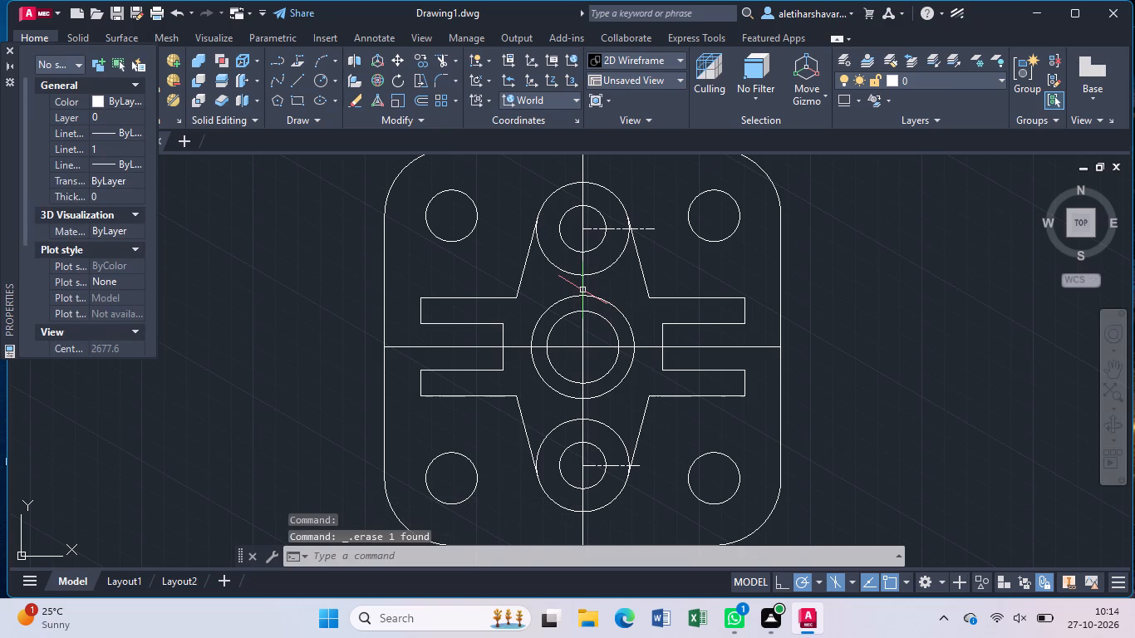
{"action": "left_click", "coordinate": [582, 290]}
{"action": "key", "text": "Delete"}
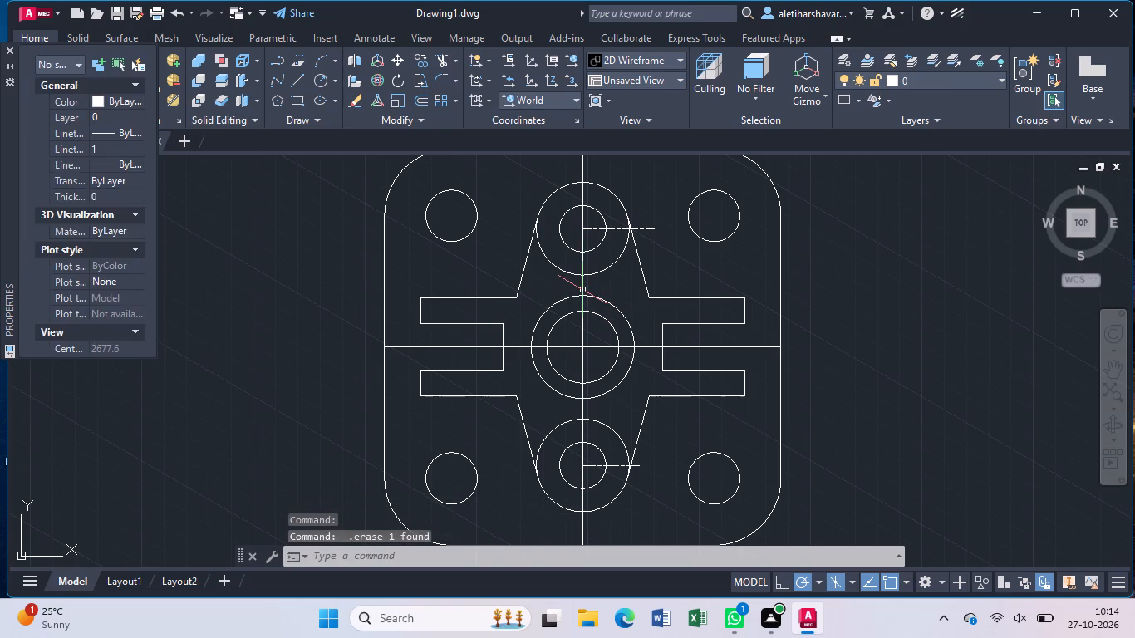
{"action": "left_click", "coordinate": [582, 290]}
{"action": "key", "text": "Delete"}
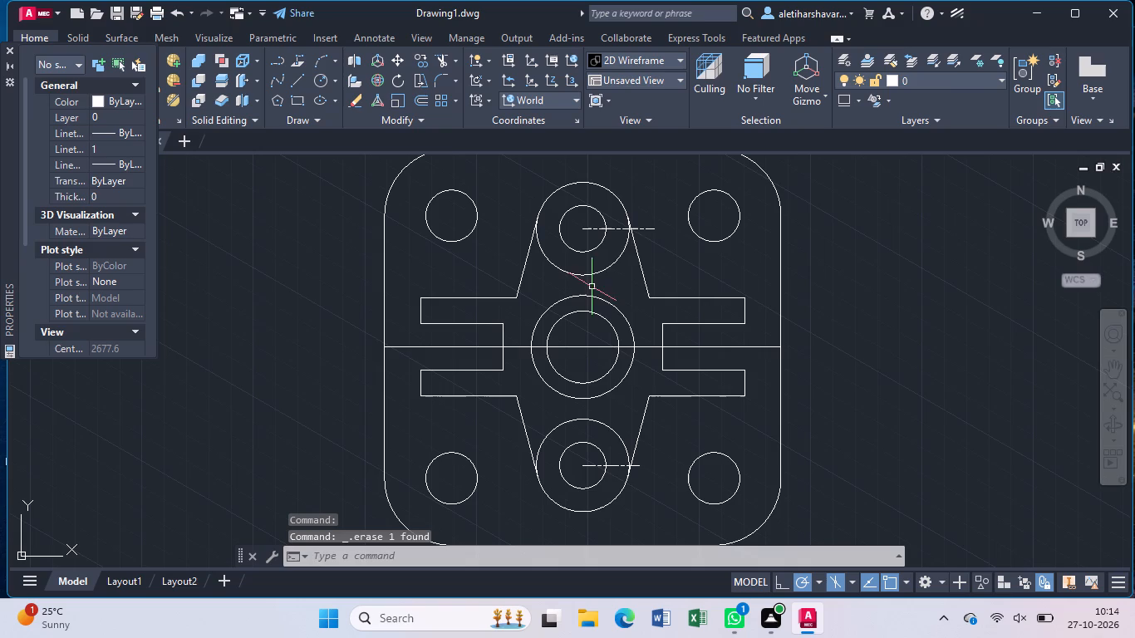
Erase the short dash-dot horizontal centre lines at the upper and lower circle pairs.
{"action": "left_click", "coordinate": [649, 232]}
{"action": "left_click", "coordinate": [646, 229]}
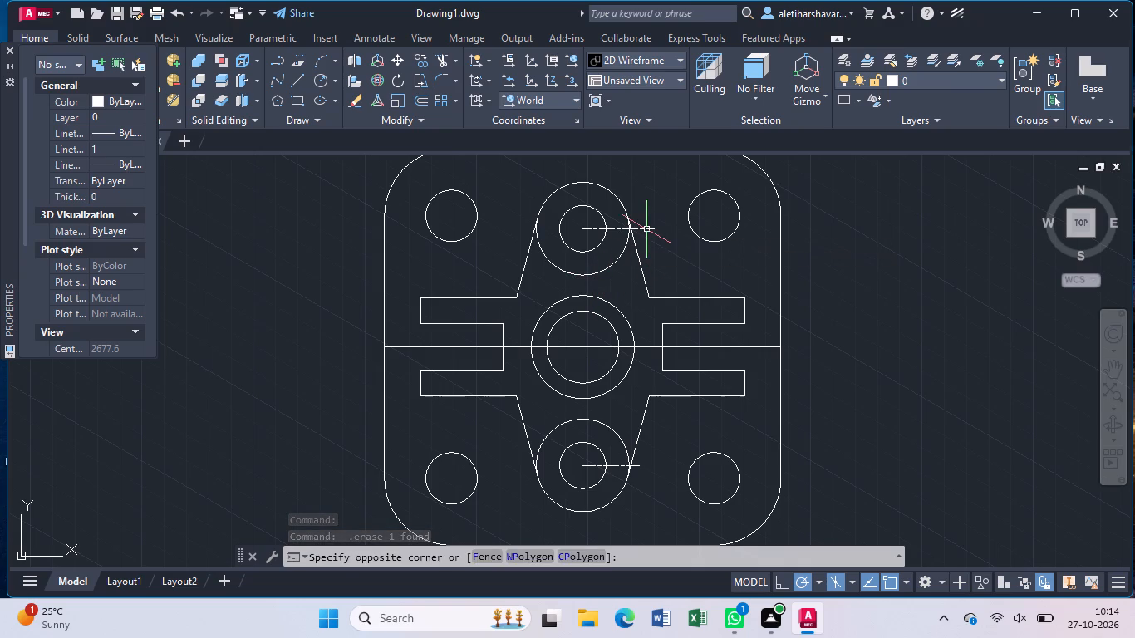
{"action": "left_click", "coordinate": [646, 229]}
{"action": "key", "text": "Delete"}
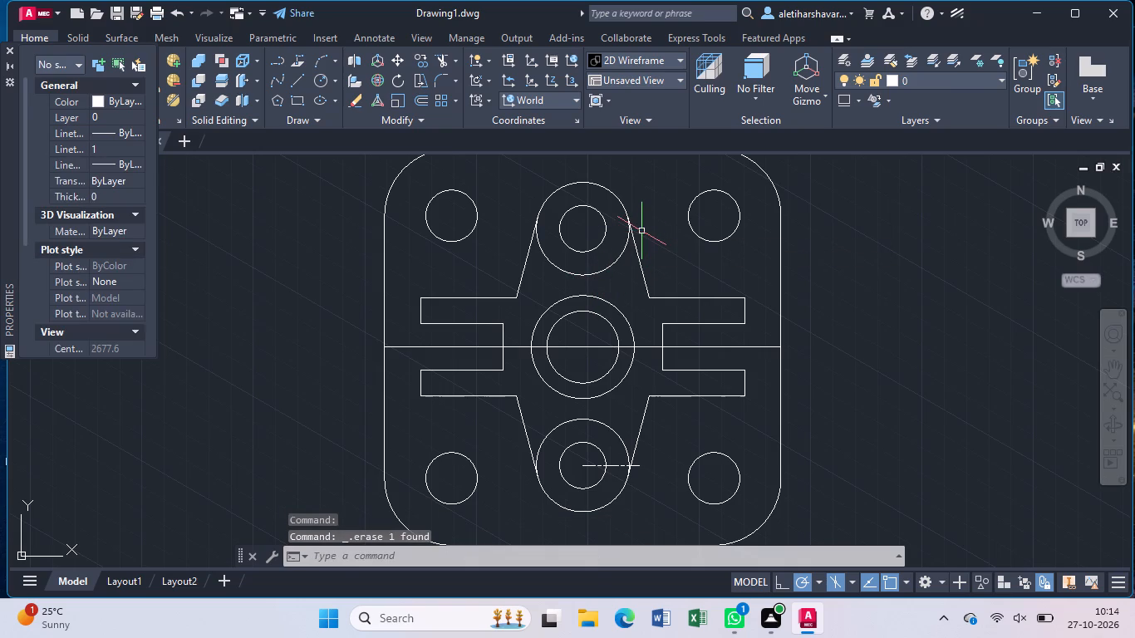
{"action": "left_click", "coordinate": [636, 467]}
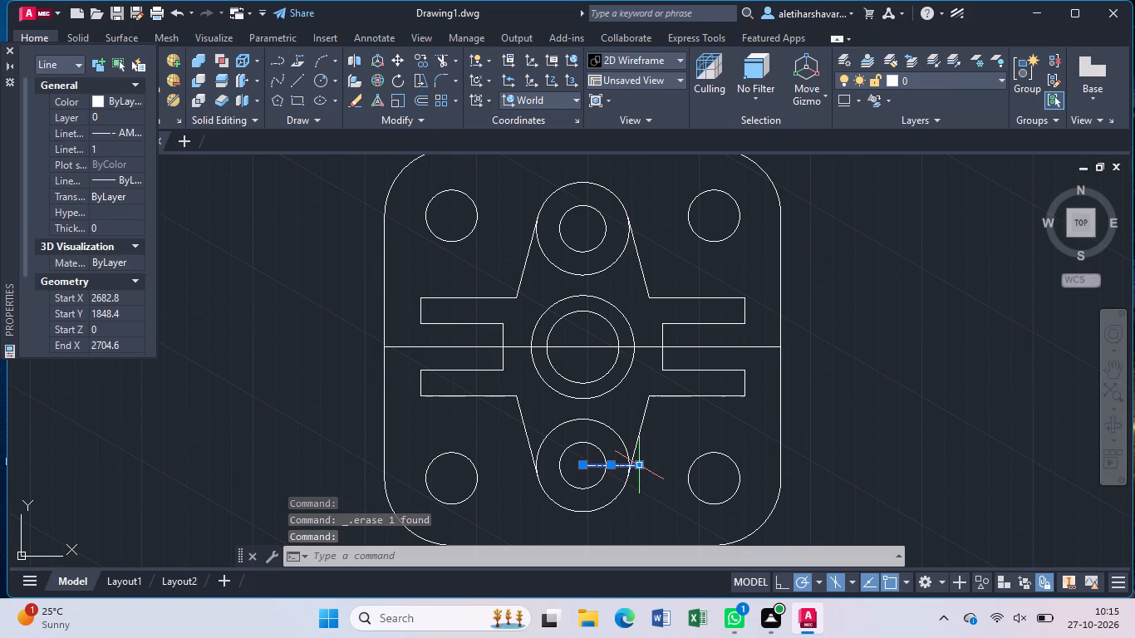
{"action": "key", "text": "Delete"}
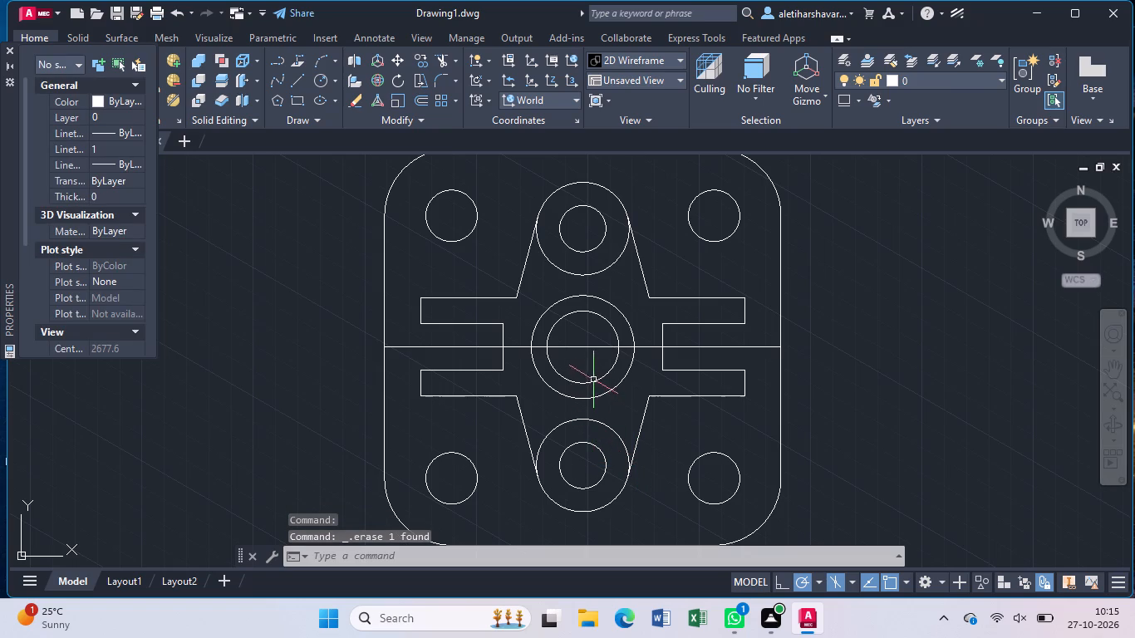
Erase the plate's horizontal centreline and the short leftover line between the right arm and the plate's right edge.
{"action": "left_click", "coordinate": [587, 347]}
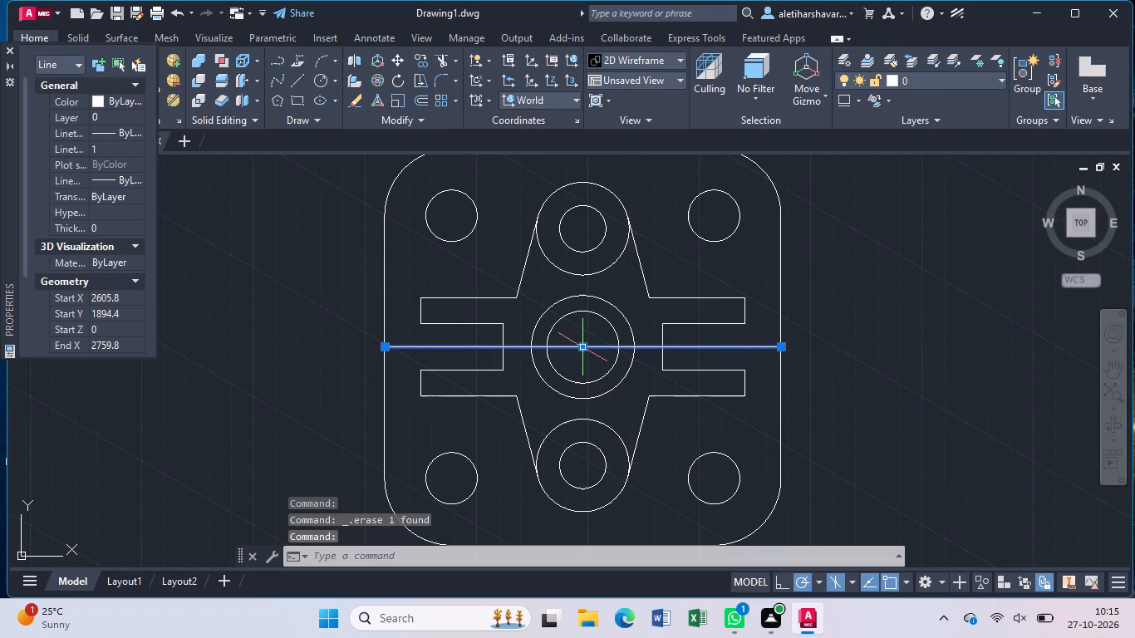
{"action": "key", "text": "Delete"}
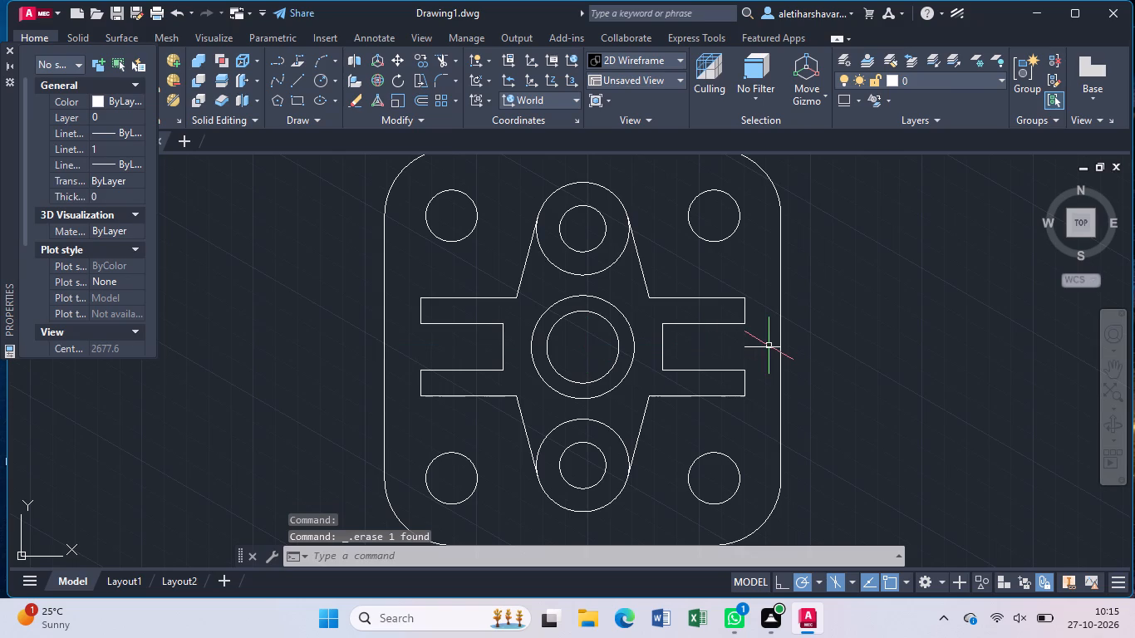
{"action": "left_click", "coordinate": [769, 346]}
{"action": "key", "text": "Delete"}
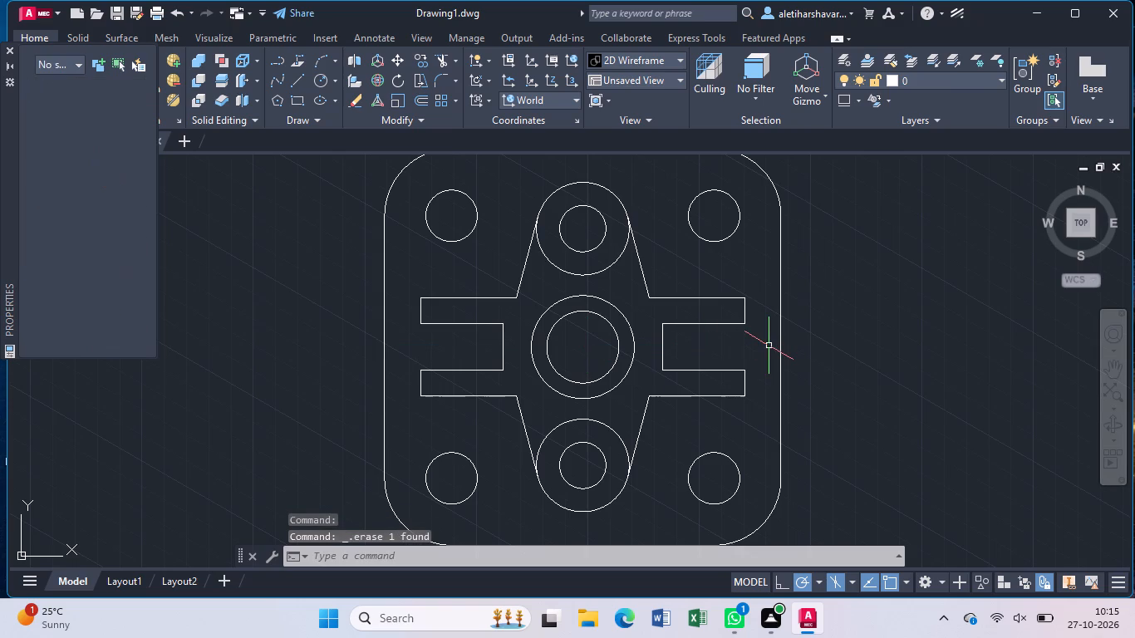
Join all objects of the plate drawing, selected together, into polylines.
{"action": "scroll", "coordinate": [771, 350], "scroll_direction": "down", "scroll_amount": 1}
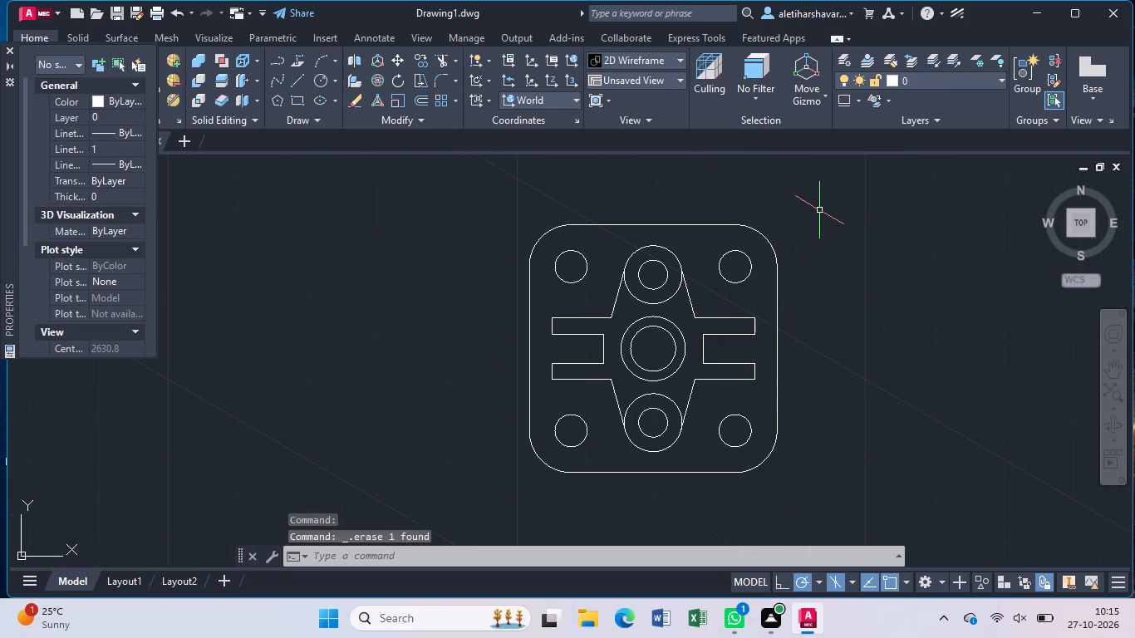
{"action": "left_click", "coordinate": [823, 205]}
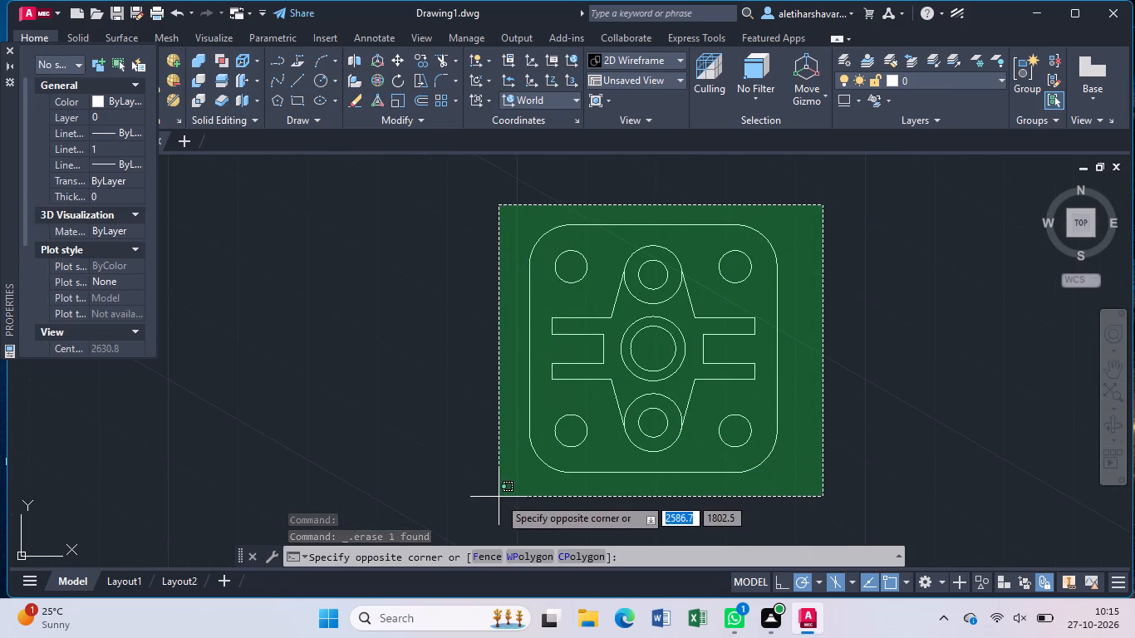
{"action": "left_click", "coordinate": [498, 497]}
{"action": "key", "text": "j"}
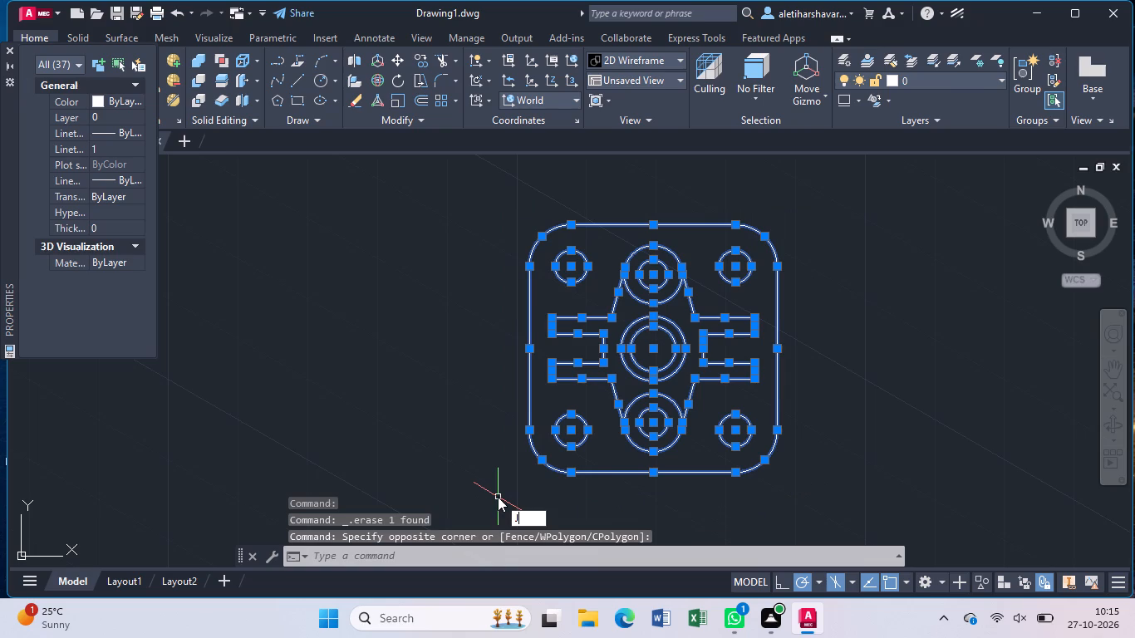
{"action": "key", "text": "Return"}
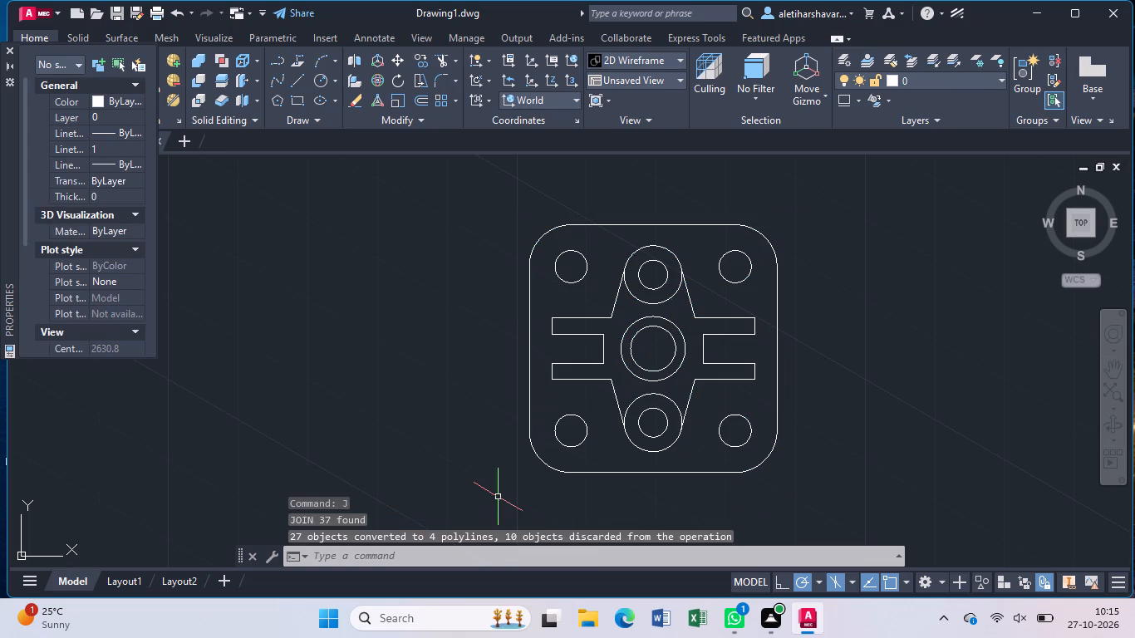
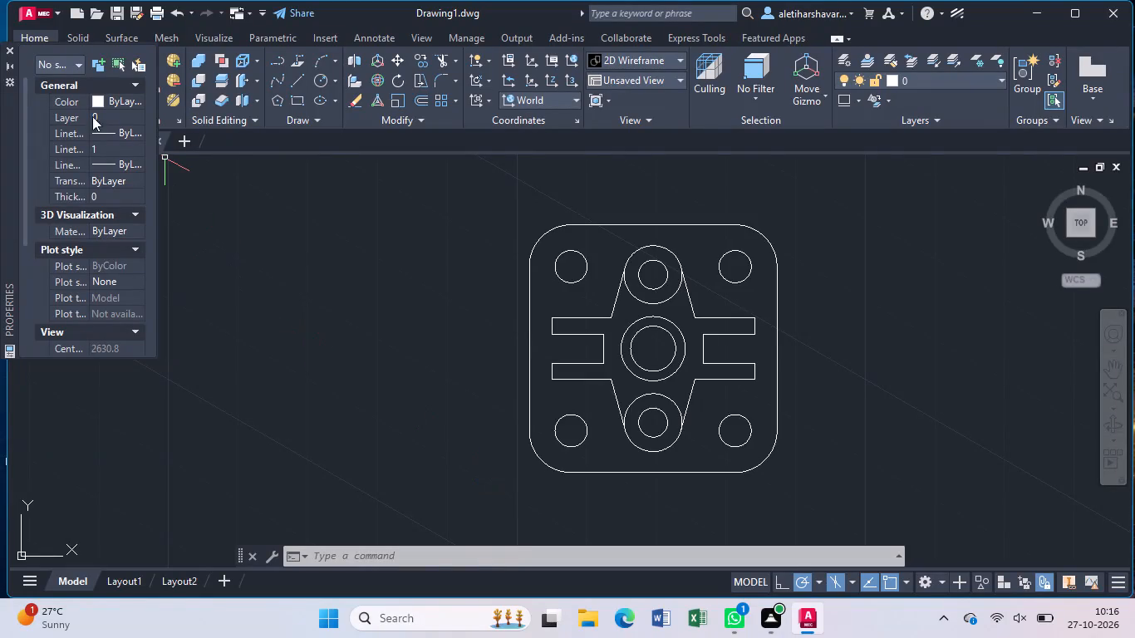
Close the Properties palette.
{"action": "left_click", "coordinate": [12, 53]}
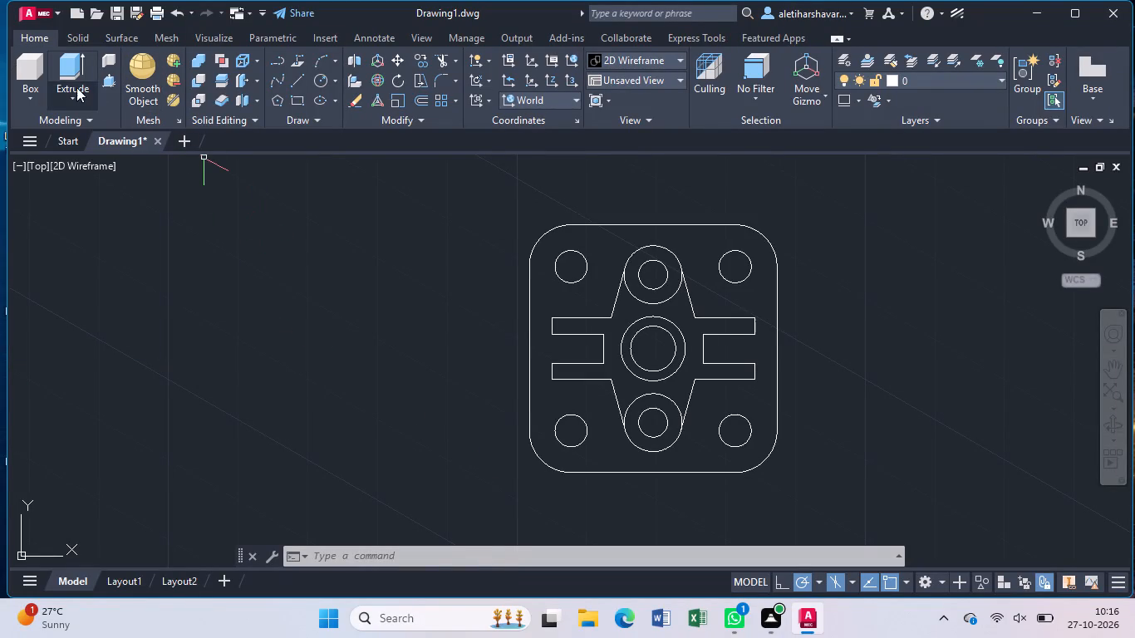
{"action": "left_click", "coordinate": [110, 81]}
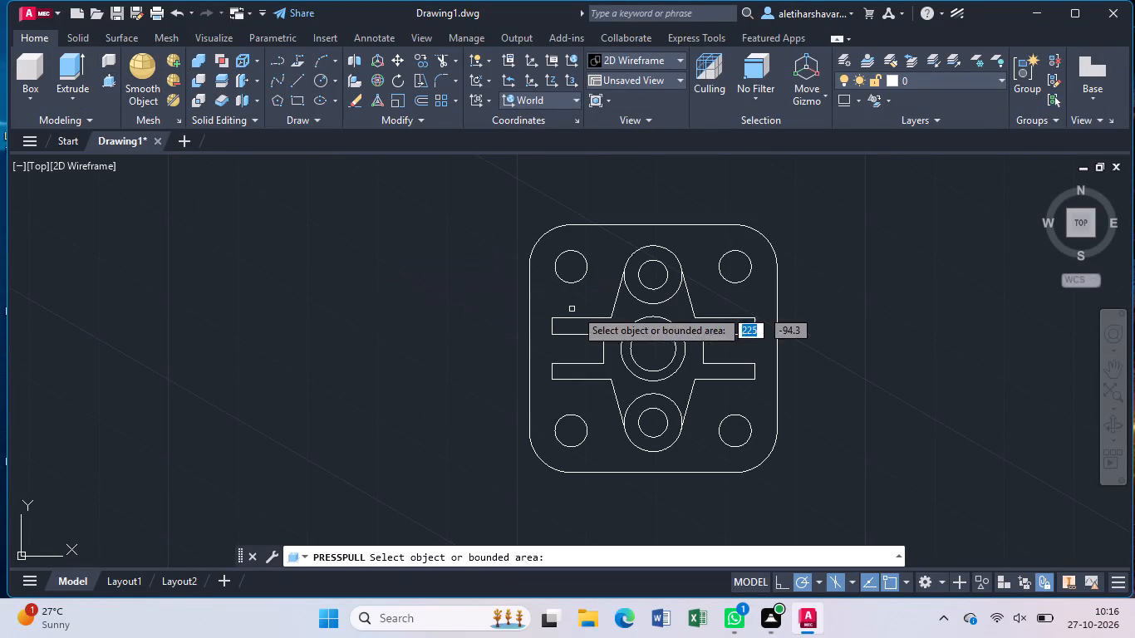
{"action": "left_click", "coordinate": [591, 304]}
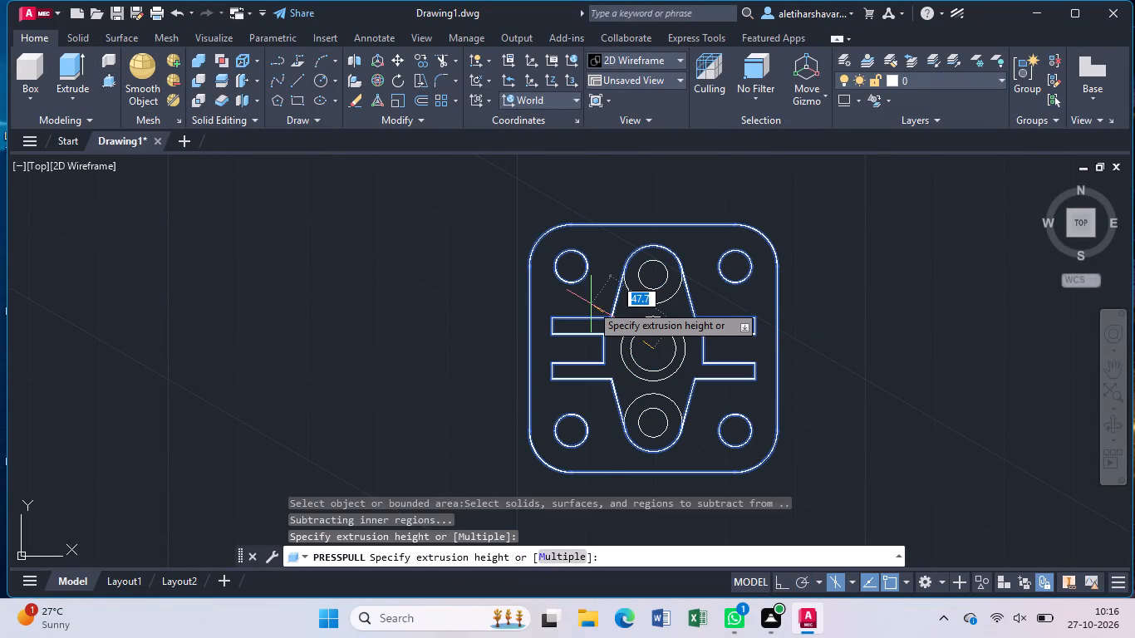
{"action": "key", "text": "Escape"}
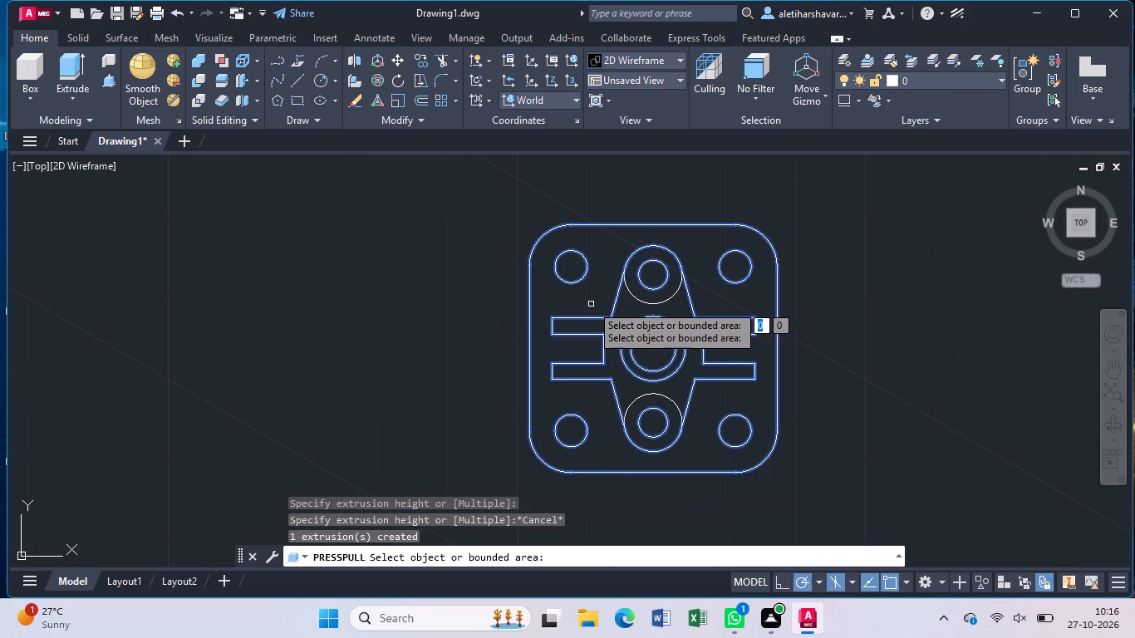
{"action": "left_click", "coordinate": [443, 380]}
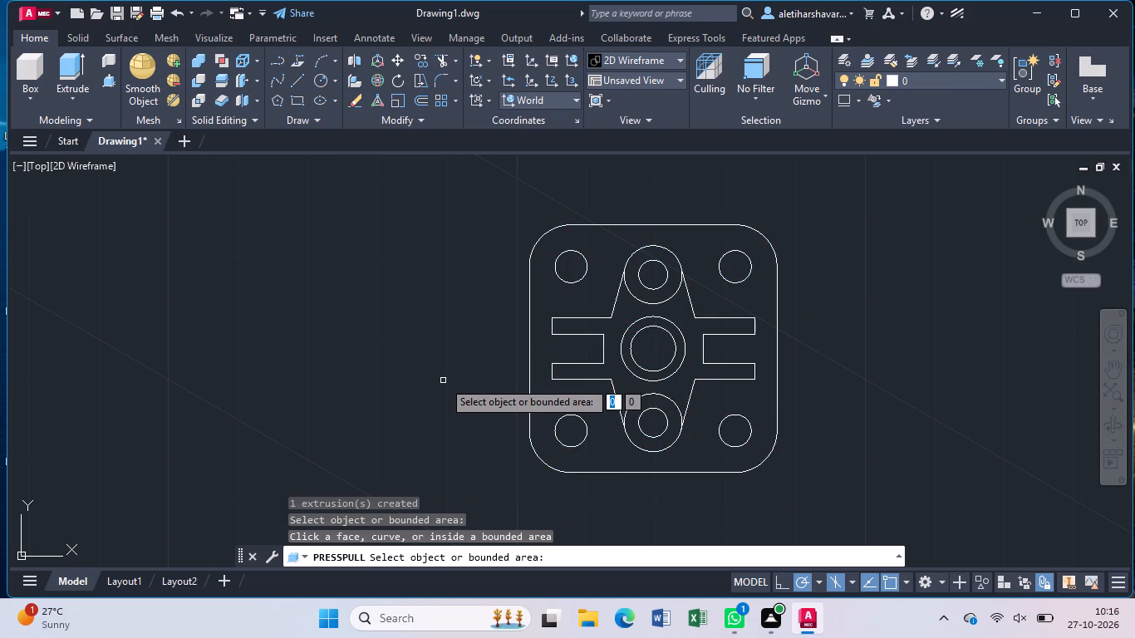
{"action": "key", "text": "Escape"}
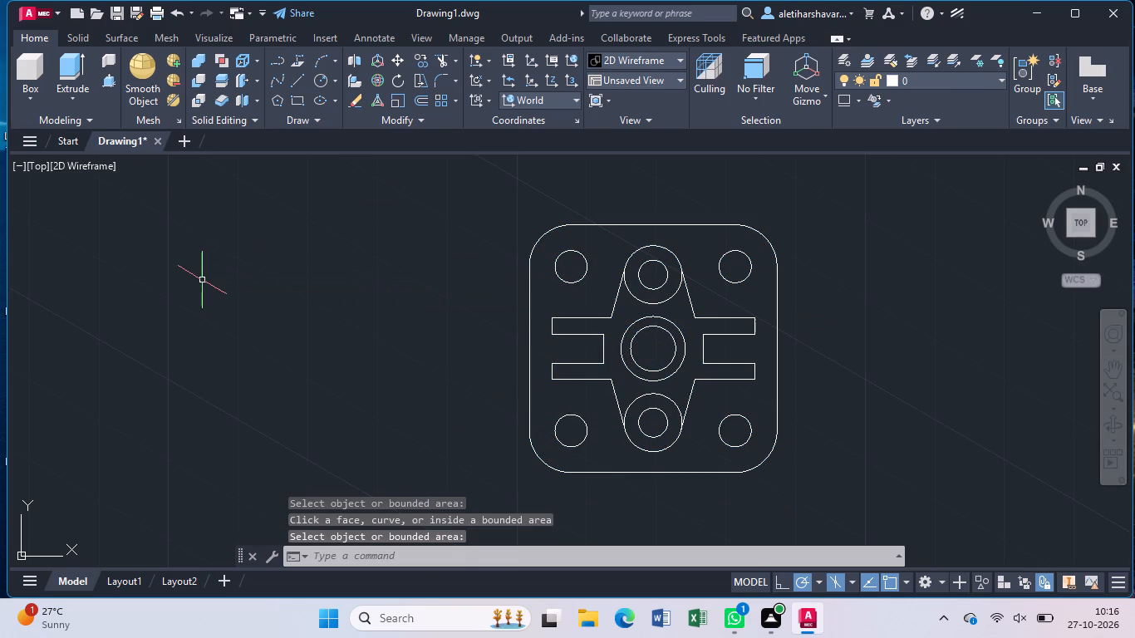
Trim the inner arcs of the upper and lower outer circles lying inside the slanted outline.
{"action": "type", "text": "TR"}
{"action": "key", "text": "Return"}
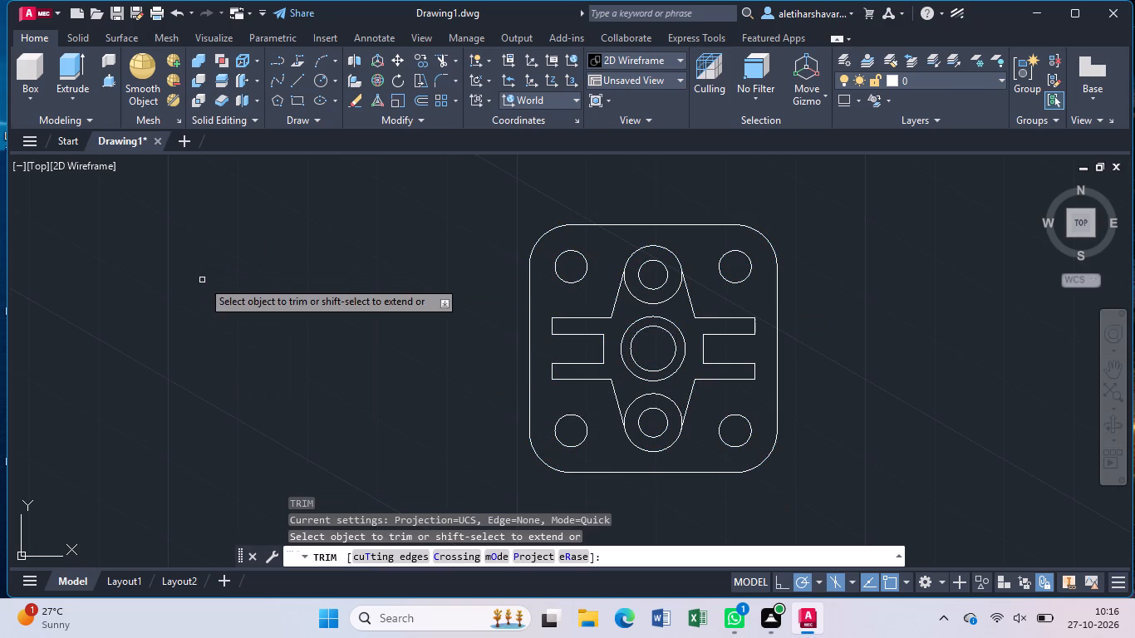
{"action": "left_click", "coordinate": [636, 297]}
{"action": "left_click", "coordinate": [666, 396]}
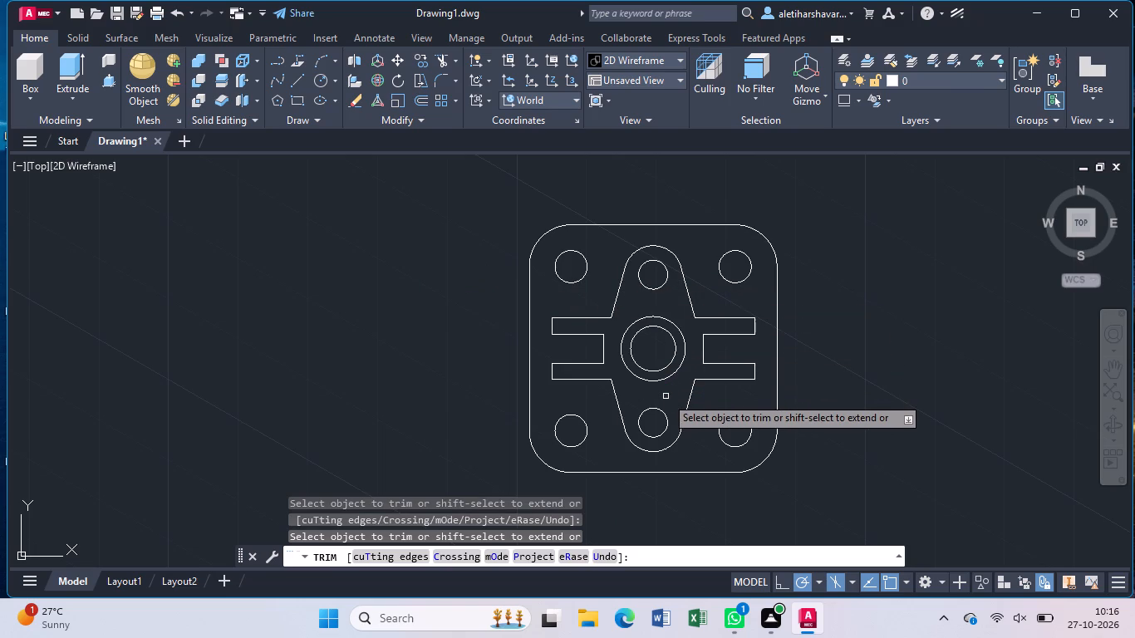
{"action": "key", "text": "Escape"}
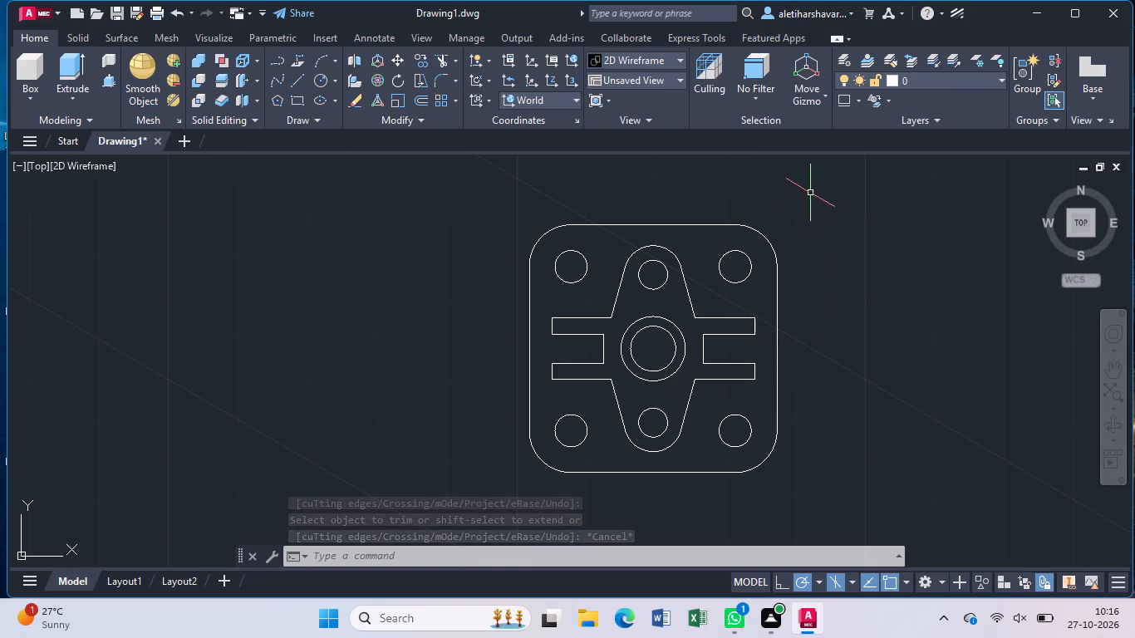
Join all objects of the plate drawing again so the slanted outline forms one polyline.
{"action": "left_click", "coordinate": [824, 213]}
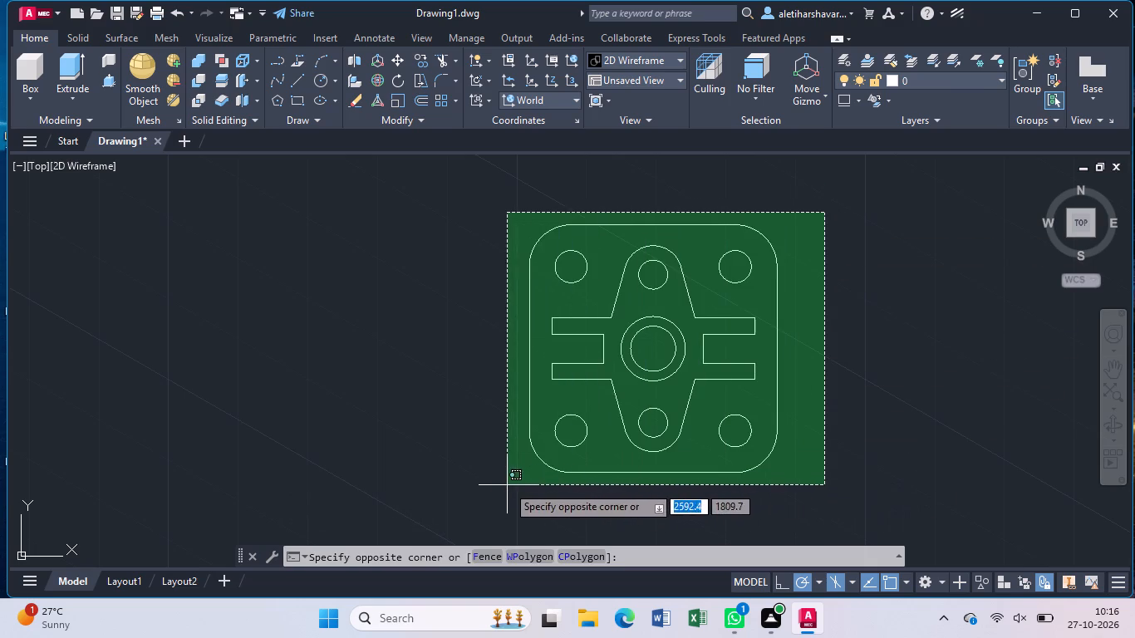
{"action": "left_click", "coordinate": [507, 485]}
{"action": "key", "text": "j"}
{"action": "key", "text": "Return"}
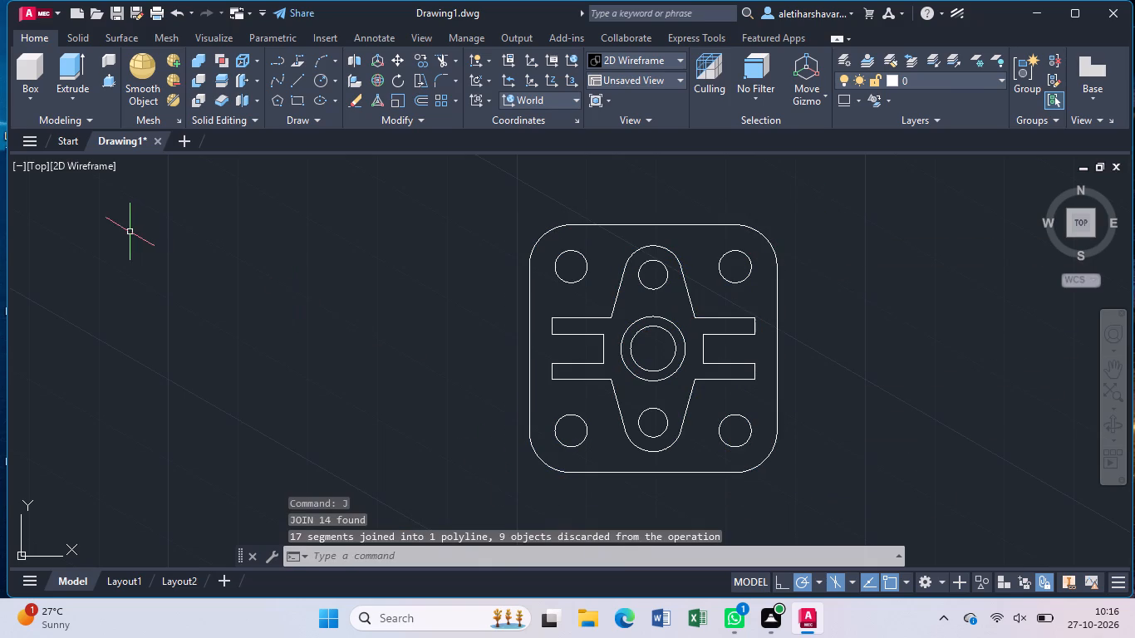
Presspull the plate area around the slanted outline, excluding the four corner holes, to a height of 25 mm.
{"action": "left_click", "coordinate": [107, 76]}
{"action": "left_click", "coordinate": [545, 286]}
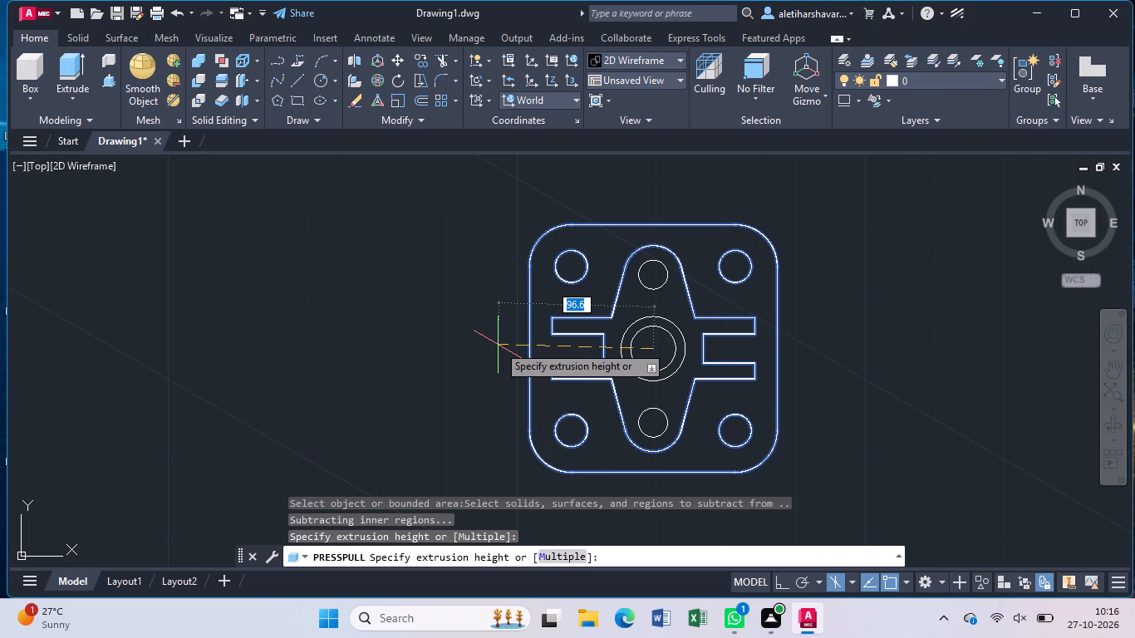
{"action": "key", "text": "1"}
{"action": "key", "text": "BackSpace"}
{"action": "type", "text": "25"}
{"action": "key", "text": "Return"}
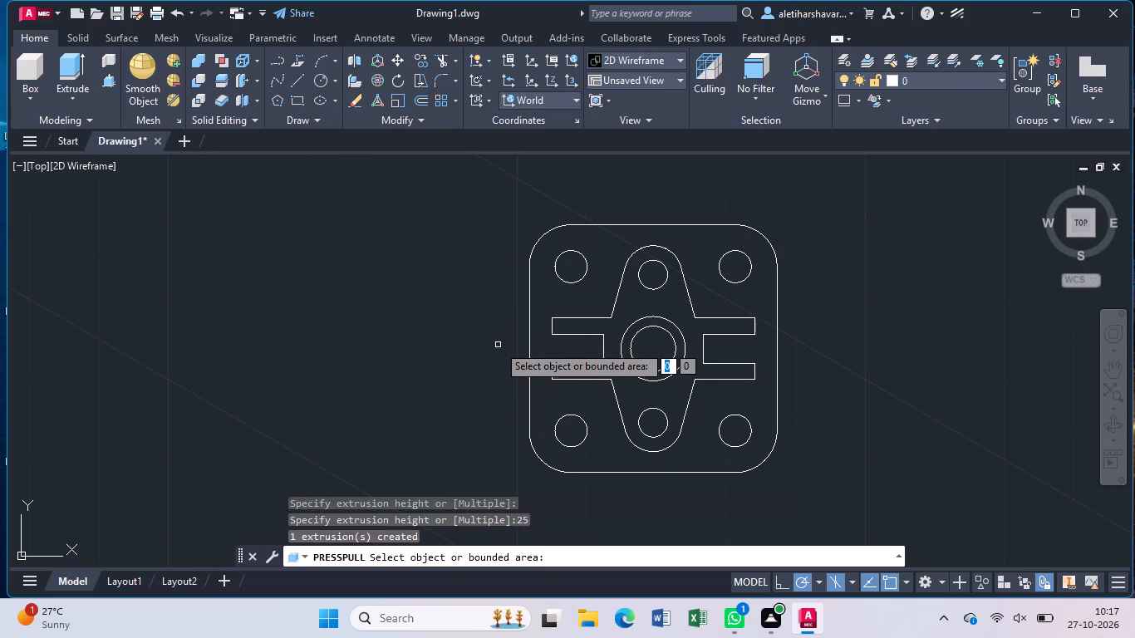
{"action": "key", "text": "Escape"}
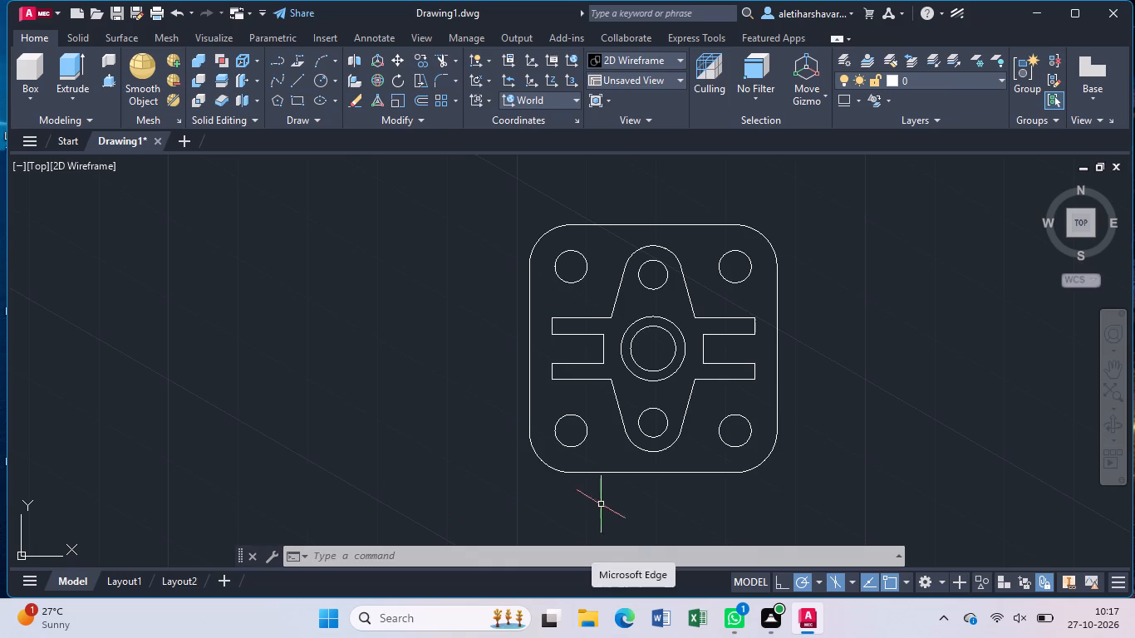
Set the viewport's visual style to Shaded.
{"action": "left_click", "coordinate": [88, 167]}
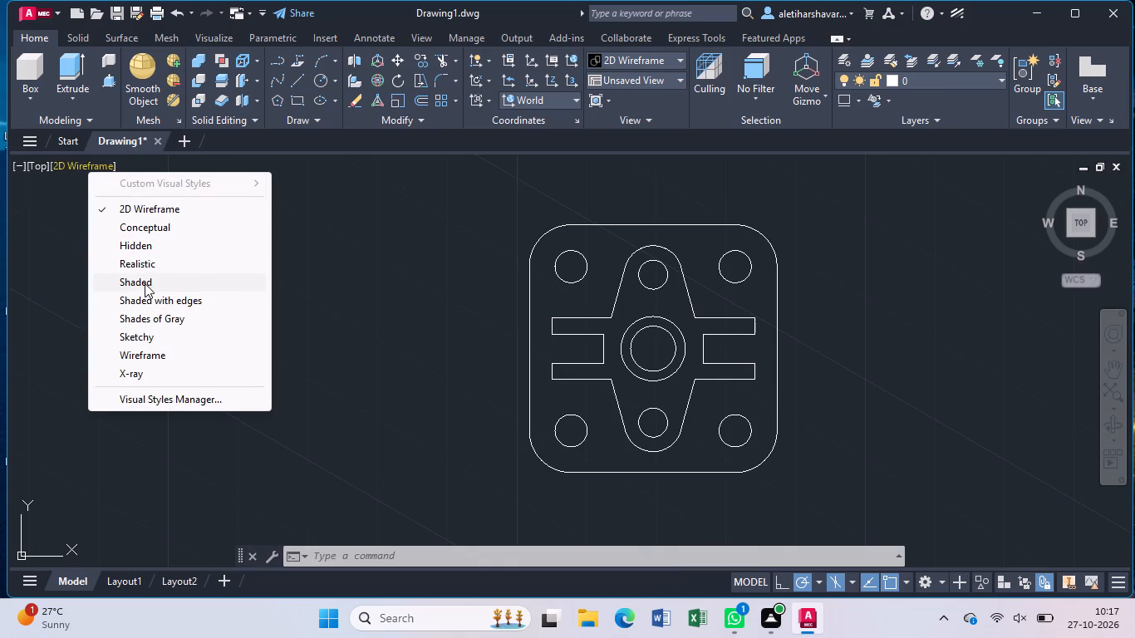
{"action": "left_click", "coordinate": [145, 283]}
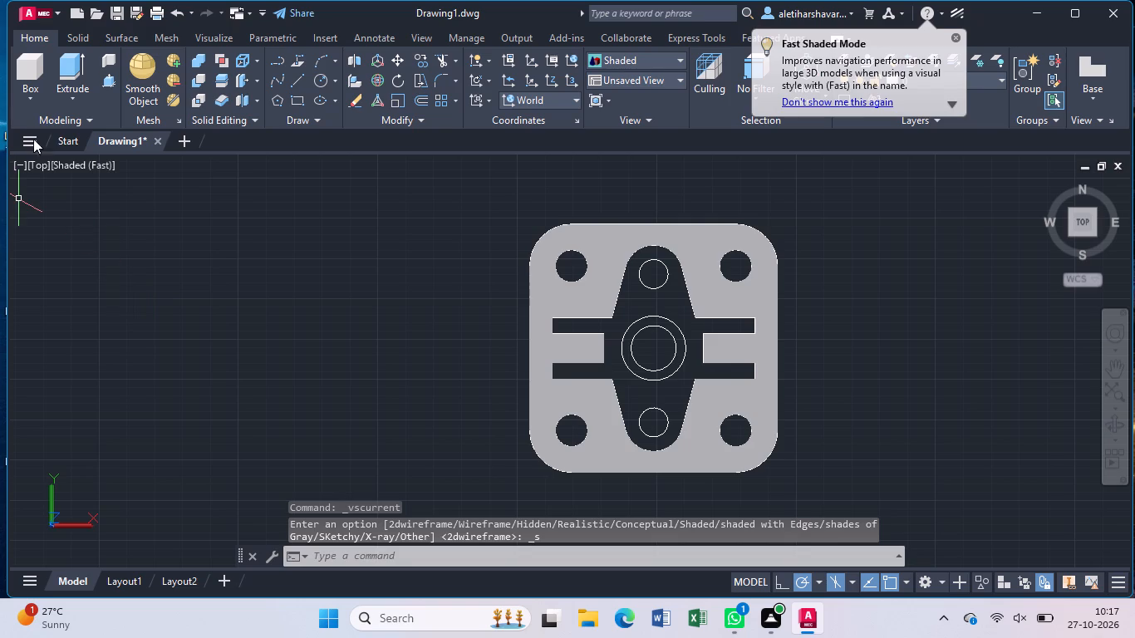
From an orbited underside view, Presspull the slanted outline area with slotted arms, excluding its circles, up through the plate to 56 mm.
{"action": "left_click", "coordinate": [1120, 426]}
{"action": "left_click_drag", "start_coordinate": [975, 437], "coordinate": [958, 398]}
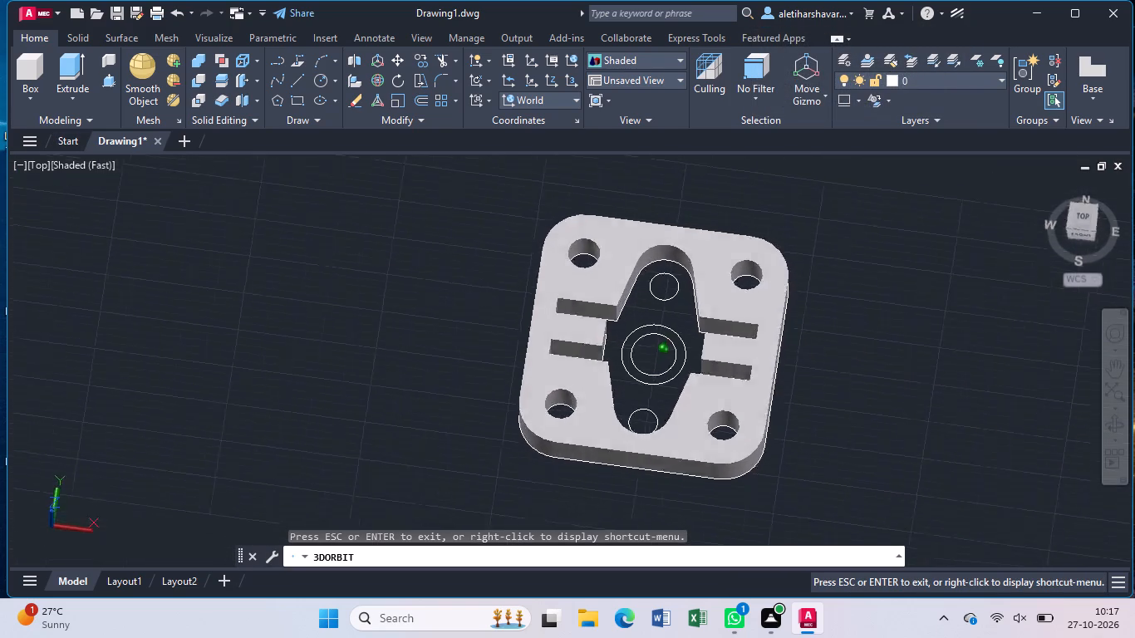
{"action": "left_click_drag", "start_coordinate": [958, 398], "coordinate": [654, 381]}
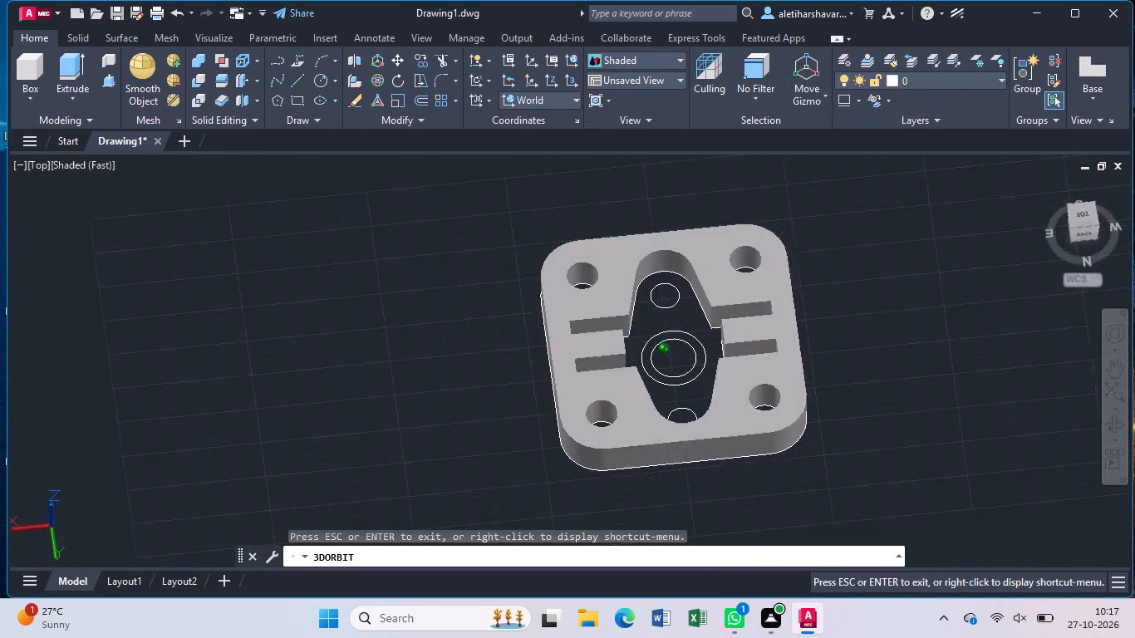
{"action": "left_click_drag", "start_coordinate": [654, 381], "coordinate": [548, 453]}
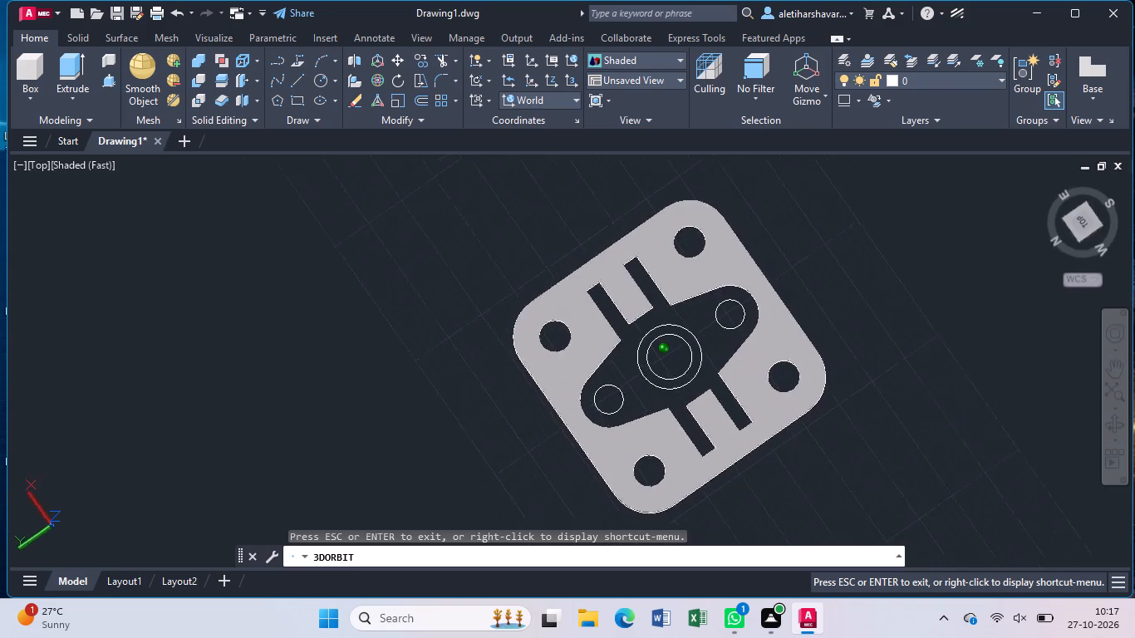
{"action": "left_click_drag", "start_coordinate": [548, 453], "coordinate": [722, 272]}
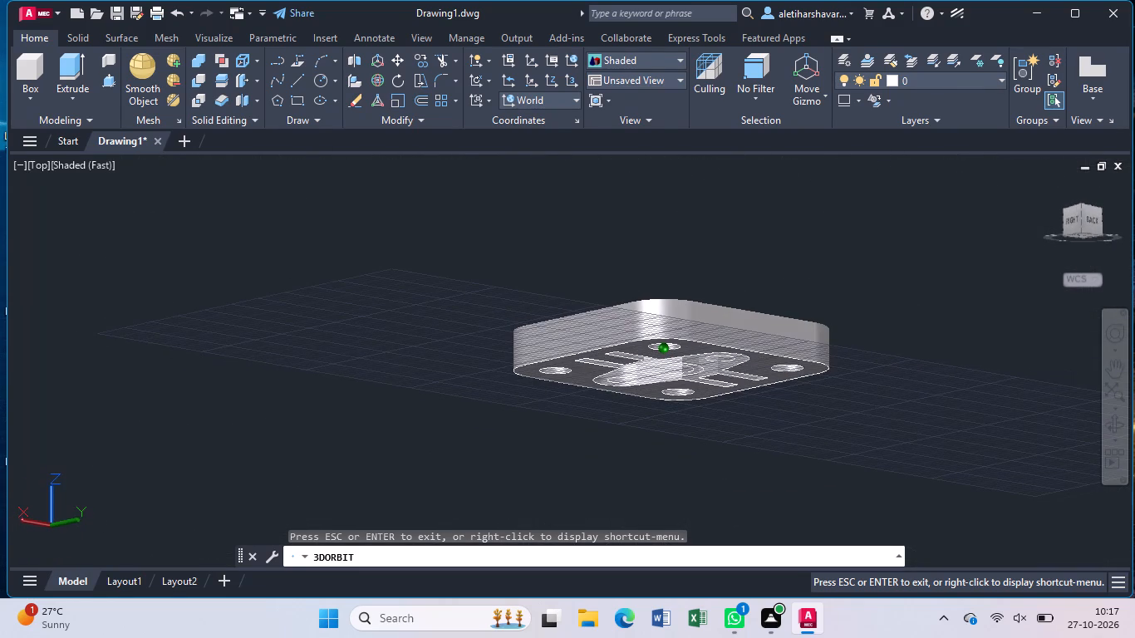
{"action": "left_click_drag", "start_coordinate": [722, 272], "coordinate": [748, 346]}
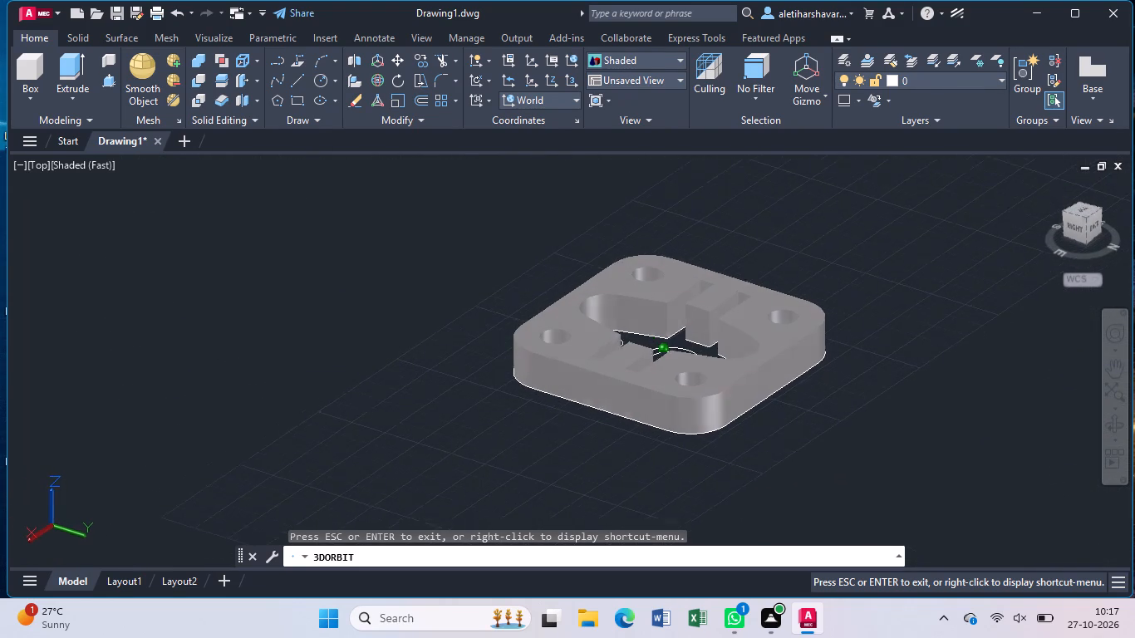
{"action": "left_click_drag", "start_coordinate": [748, 346], "coordinate": [749, 349]}
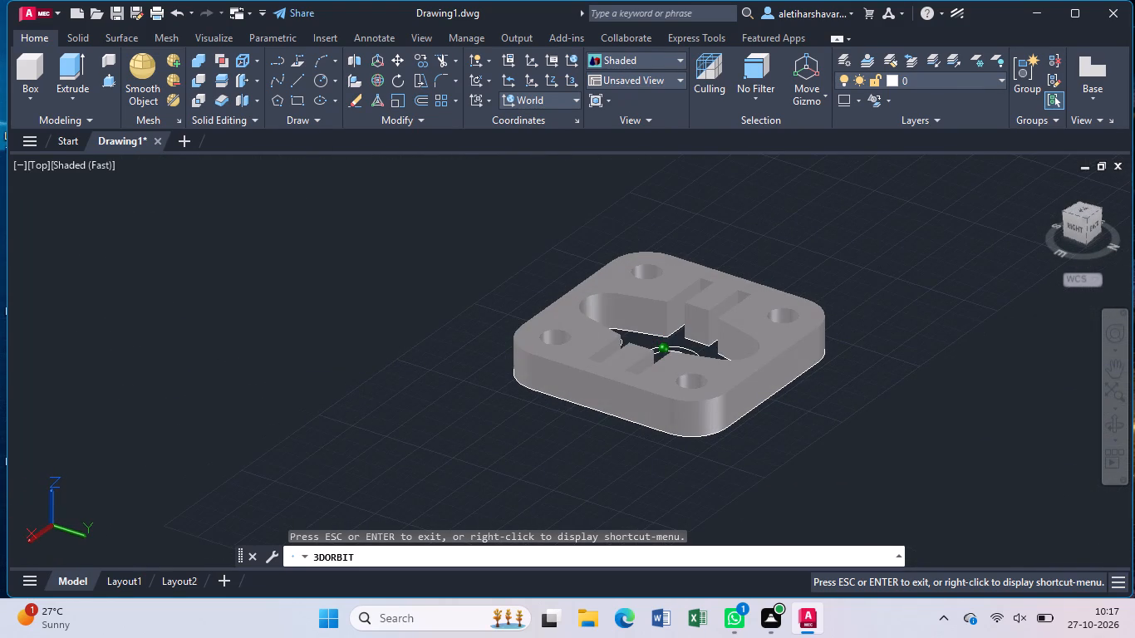
{"action": "left_click_drag", "start_coordinate": [749, 349], "coordinate": [745, 299]}
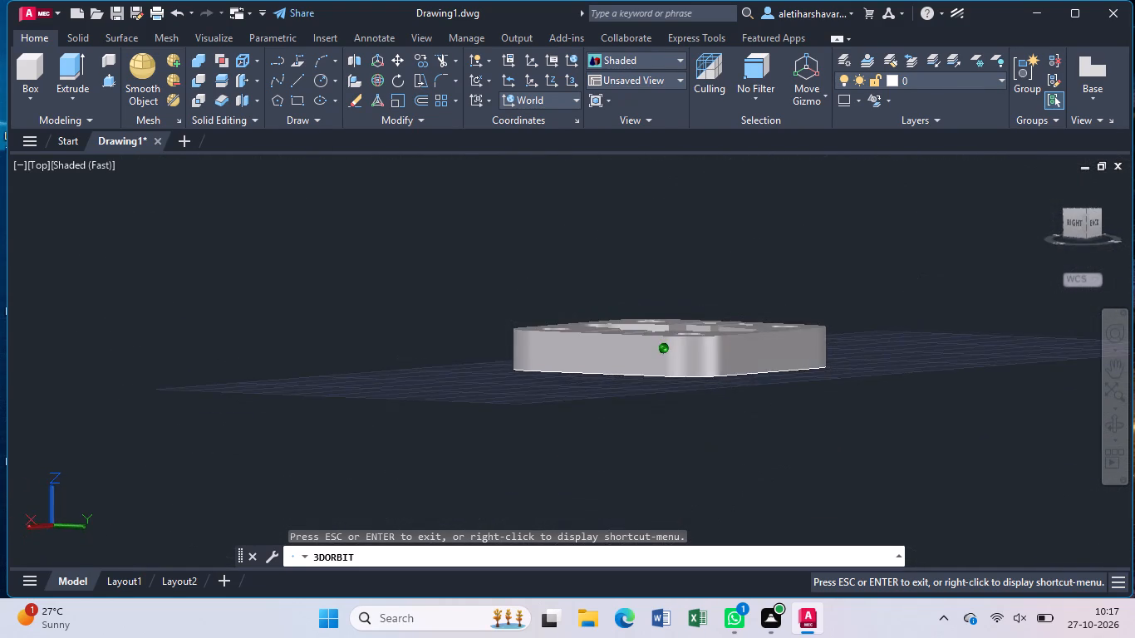
{"action": "left_click_drag", "start_coordinate": [745, 299], "coordinate": [655, 230]}
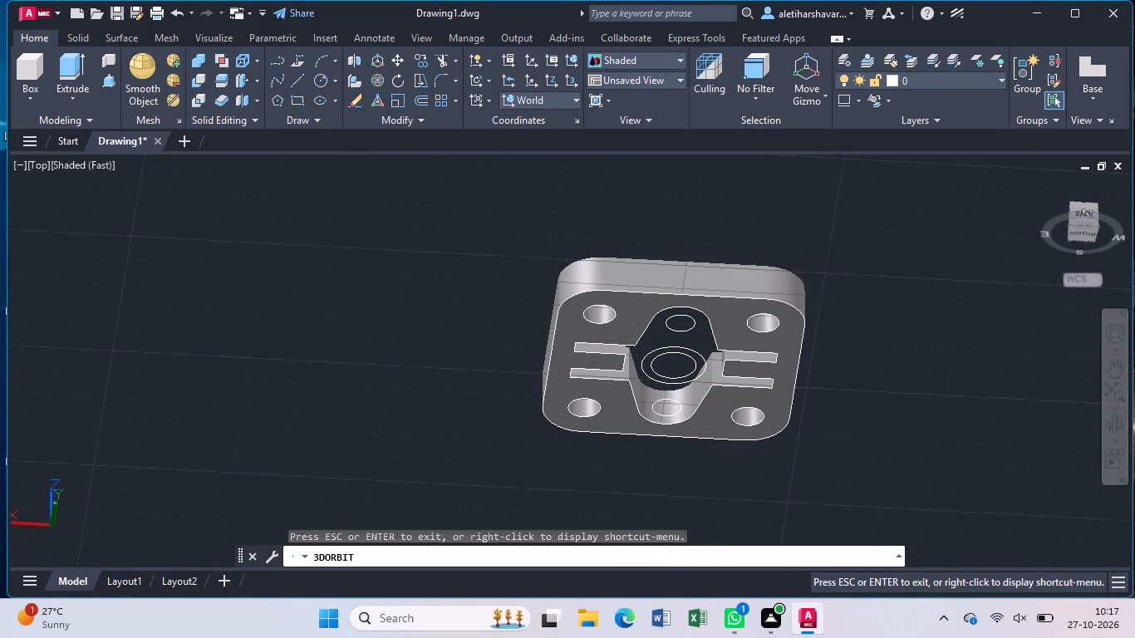
{"action": "left_click", "coordinate": [109, 77]}
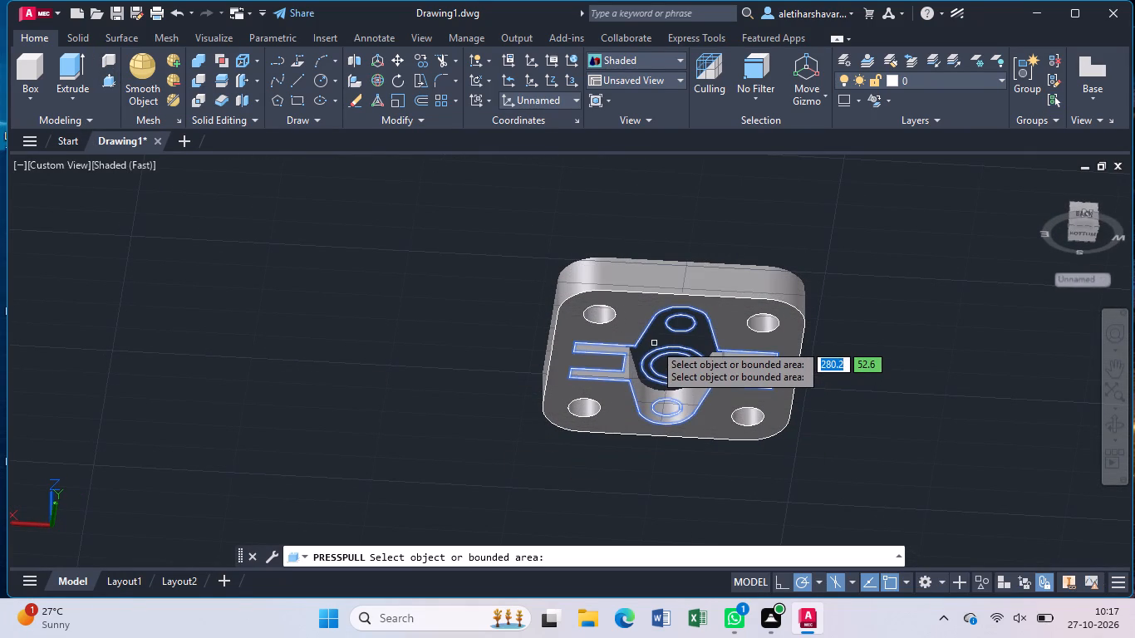
{"action": "left_click", "coordinate": [654, 343]}
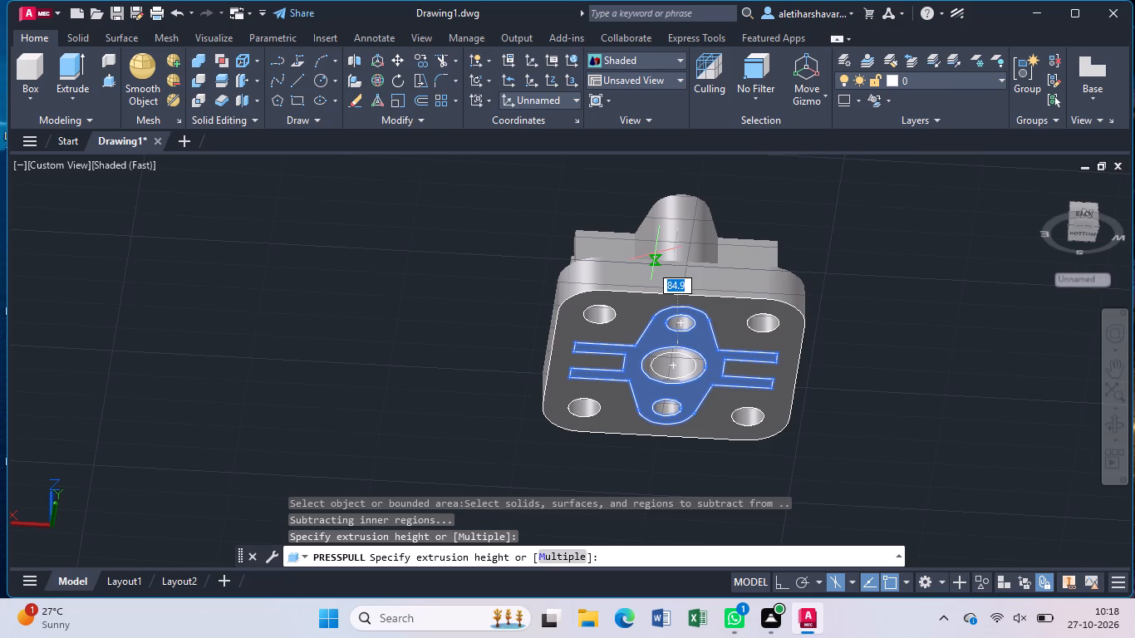
{"action": "type", "text": "56"}
{"action": "key", "text": "Return"}
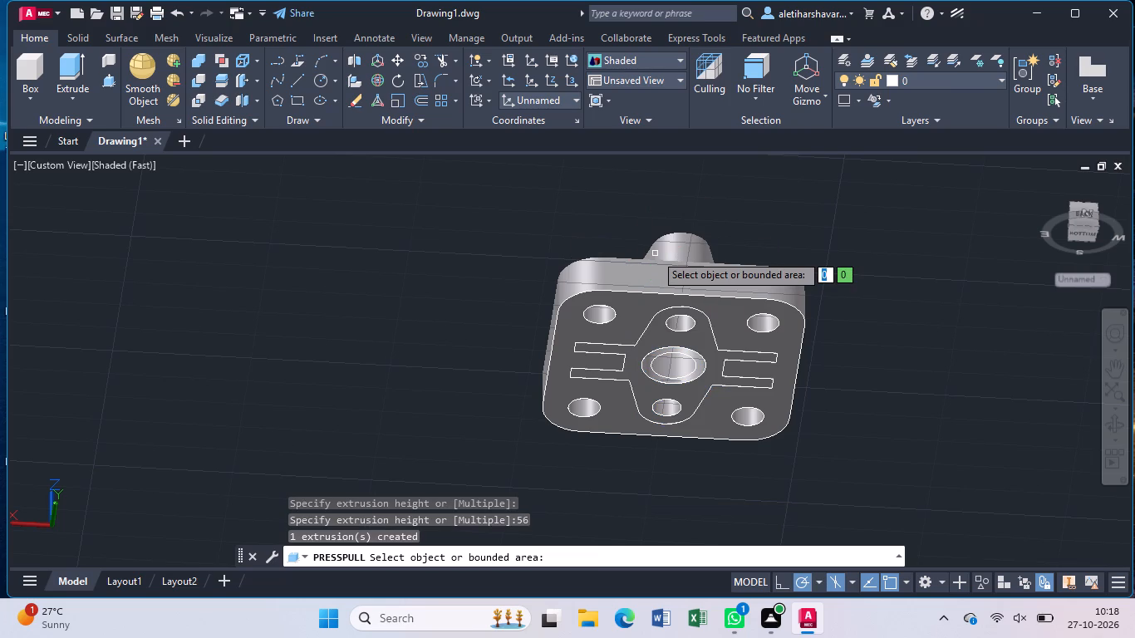
{"action": "key", "text": "Escape"}
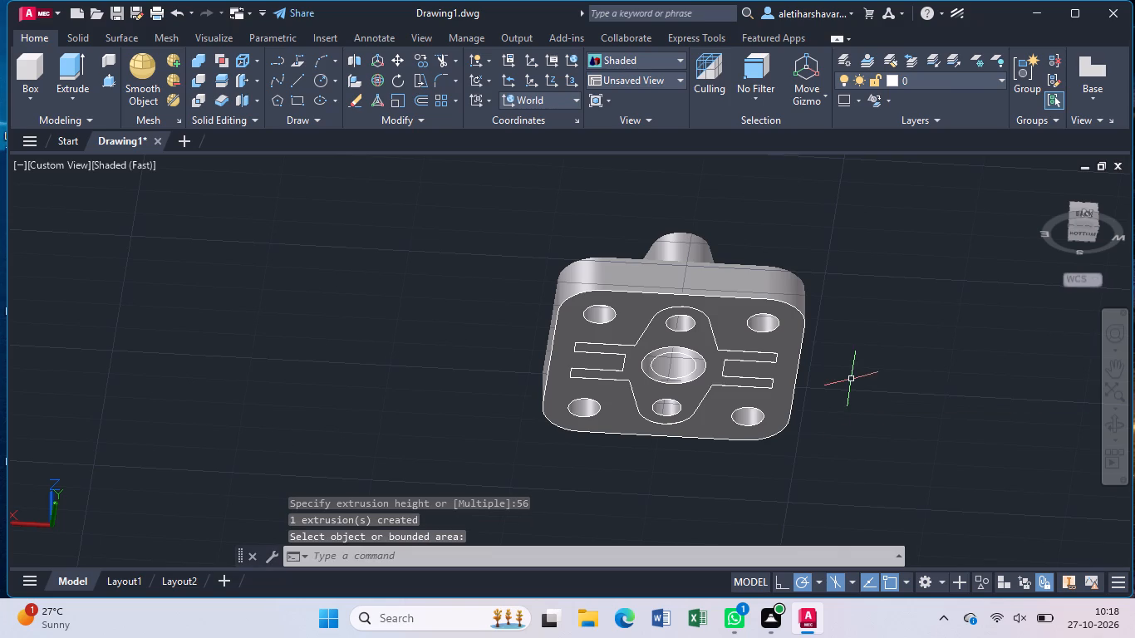
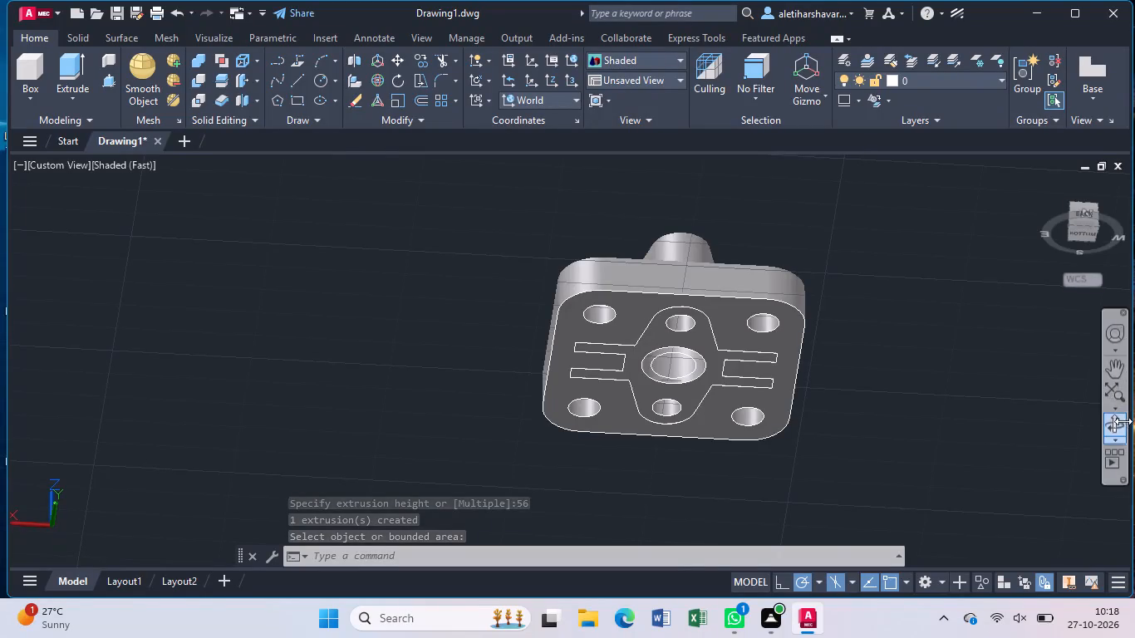
Orbit the model from its underside to examine the raised slotted-arm body and plate from above and the sides.
{"action": "left_click", "coordinate": [1119, 425]}
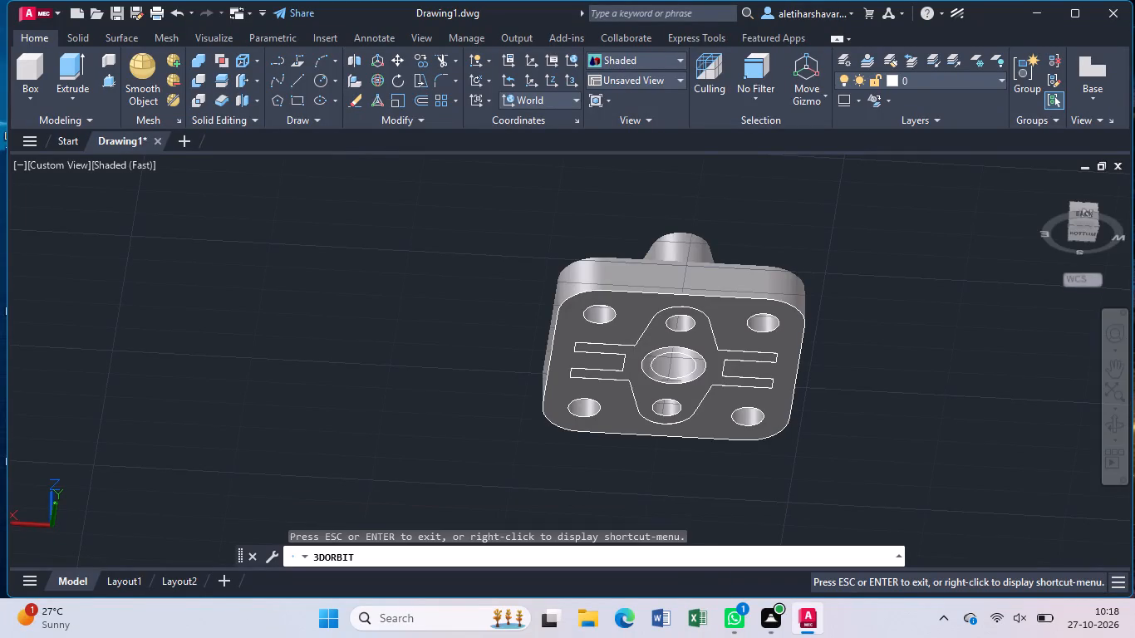
{"action": "left_click_drag", "start_coordinate": [929, 390], "coordinate": [979, 493]}
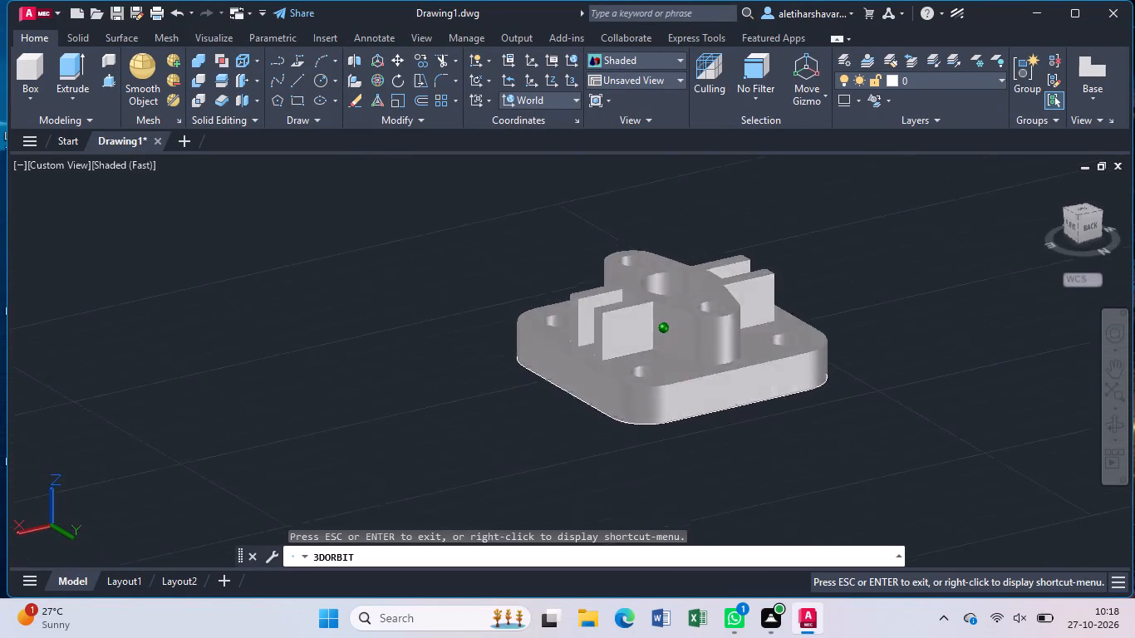
{"action": "left_click_drag", "start_coordinate": [979, 493], "coordinate": [741, 537]}
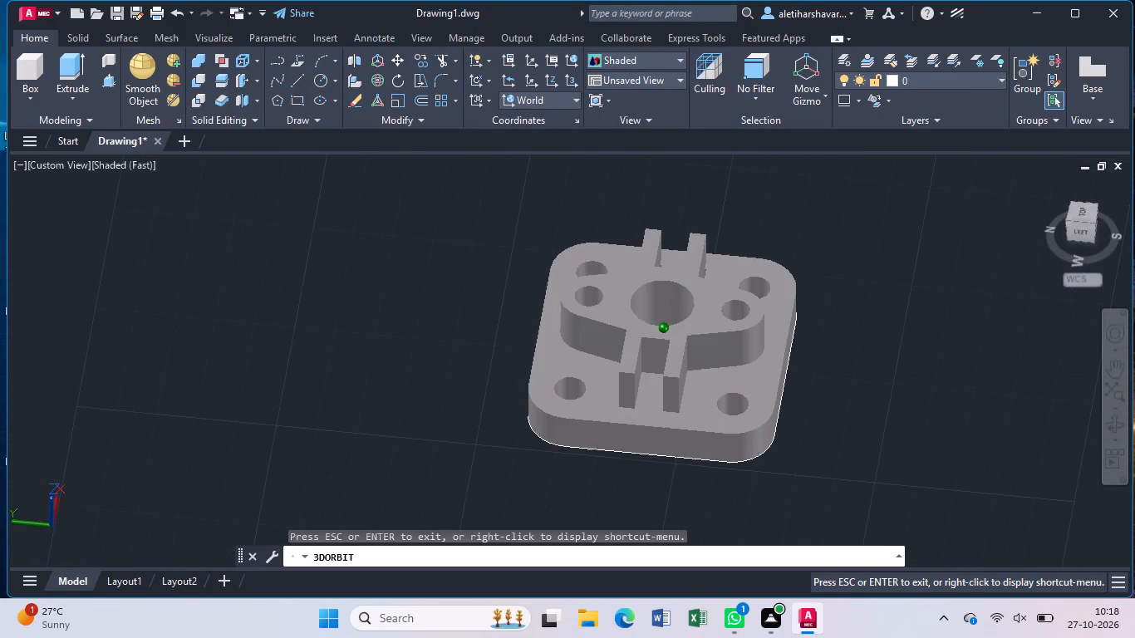
{"action": "left_click_drag", "start_coordinate": [741, 537], "coordinate": [780, 513]}
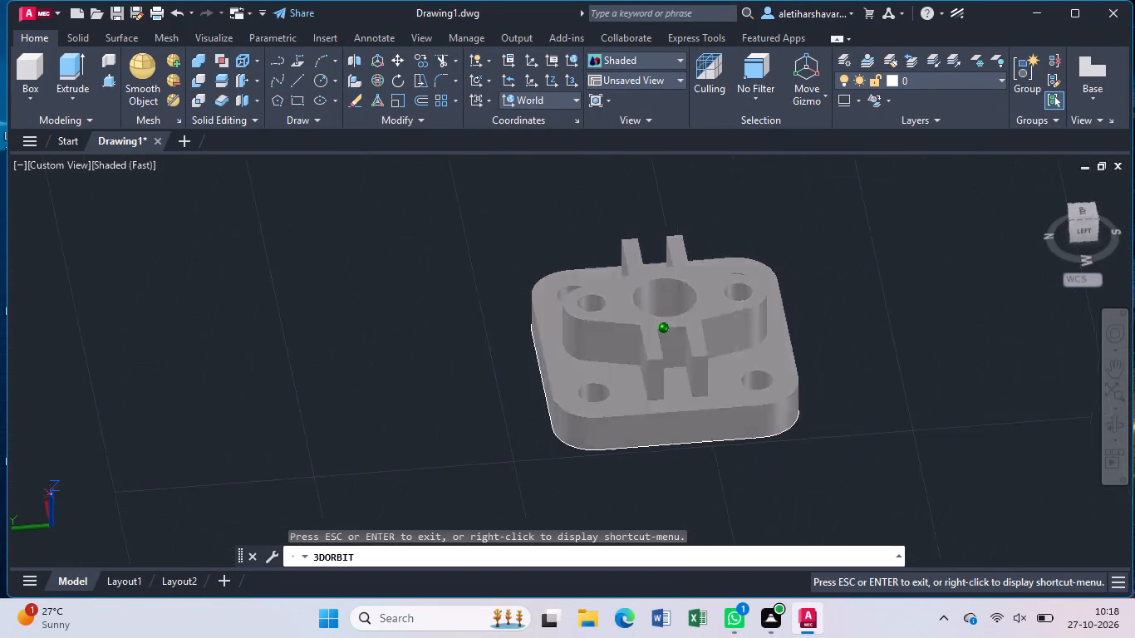
{"action": "left_click_drag", "start_coordinate": [780, 513], "coordinate": [837, 479]}
{"action": "key", "text": "Escape"}
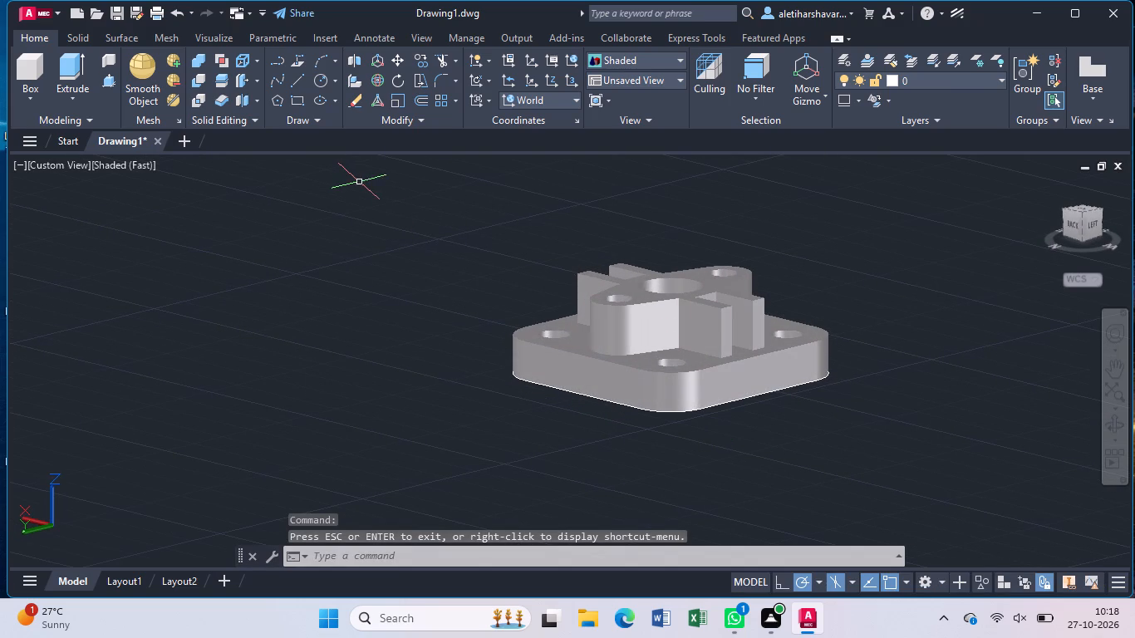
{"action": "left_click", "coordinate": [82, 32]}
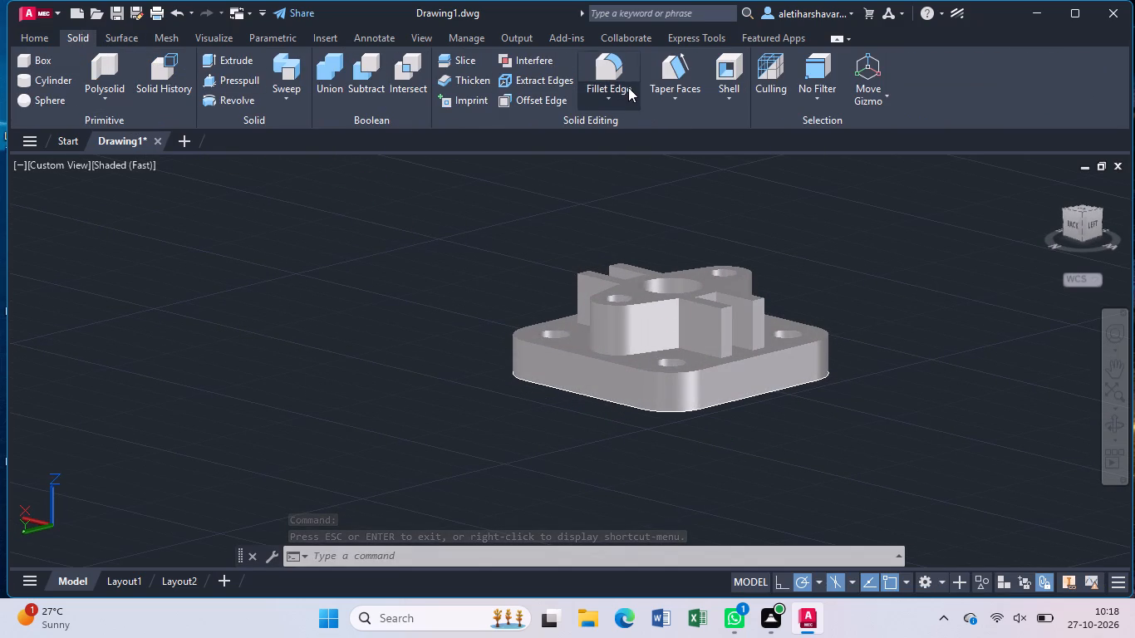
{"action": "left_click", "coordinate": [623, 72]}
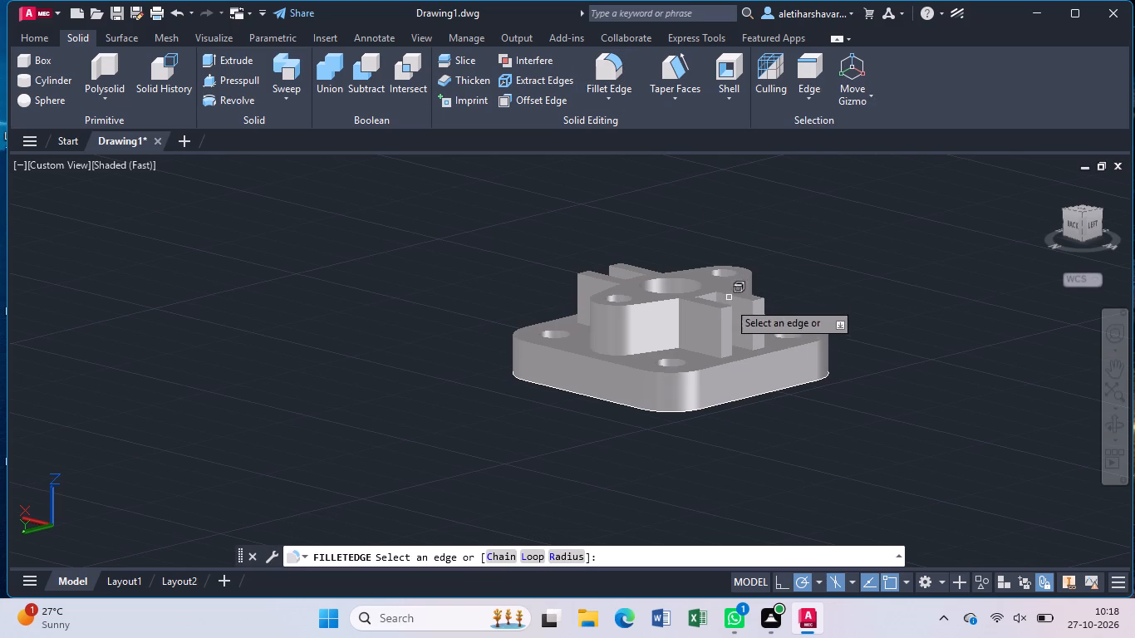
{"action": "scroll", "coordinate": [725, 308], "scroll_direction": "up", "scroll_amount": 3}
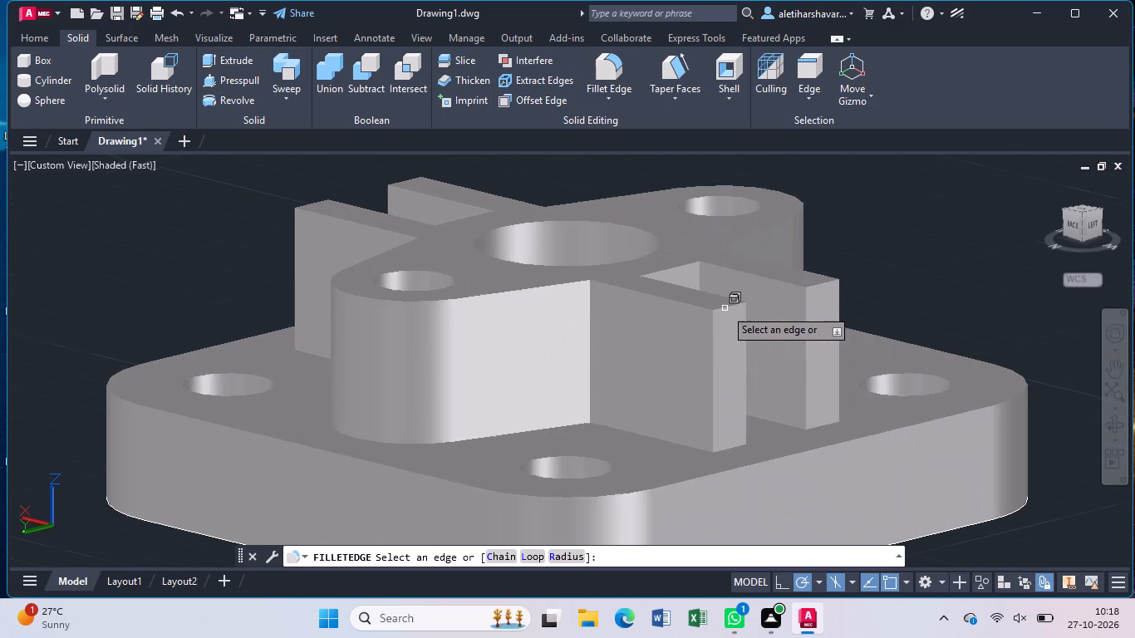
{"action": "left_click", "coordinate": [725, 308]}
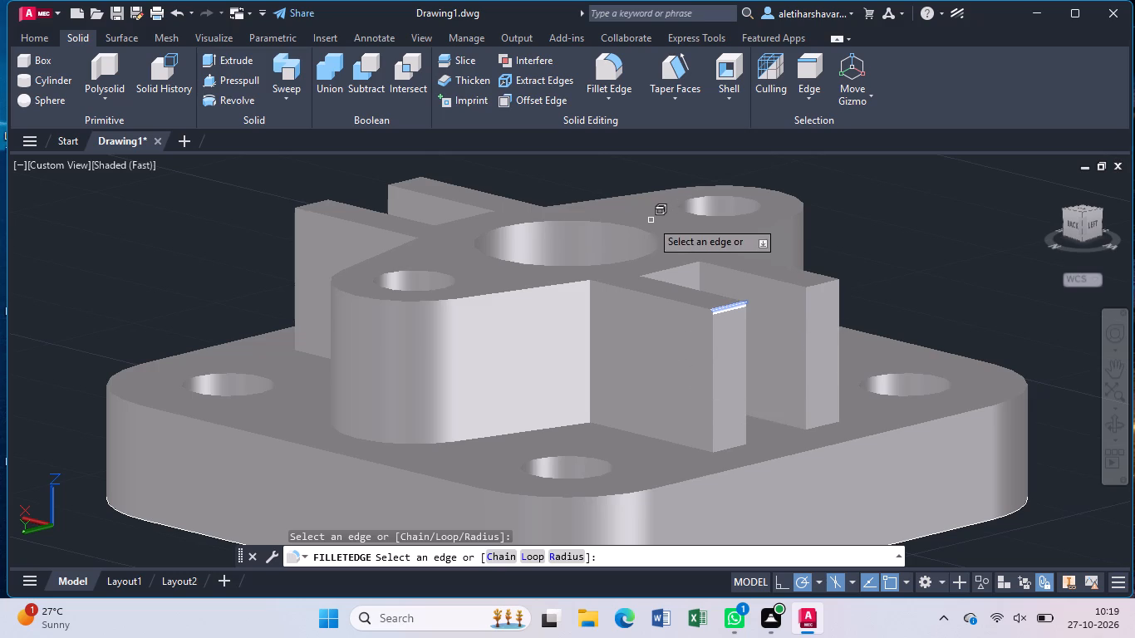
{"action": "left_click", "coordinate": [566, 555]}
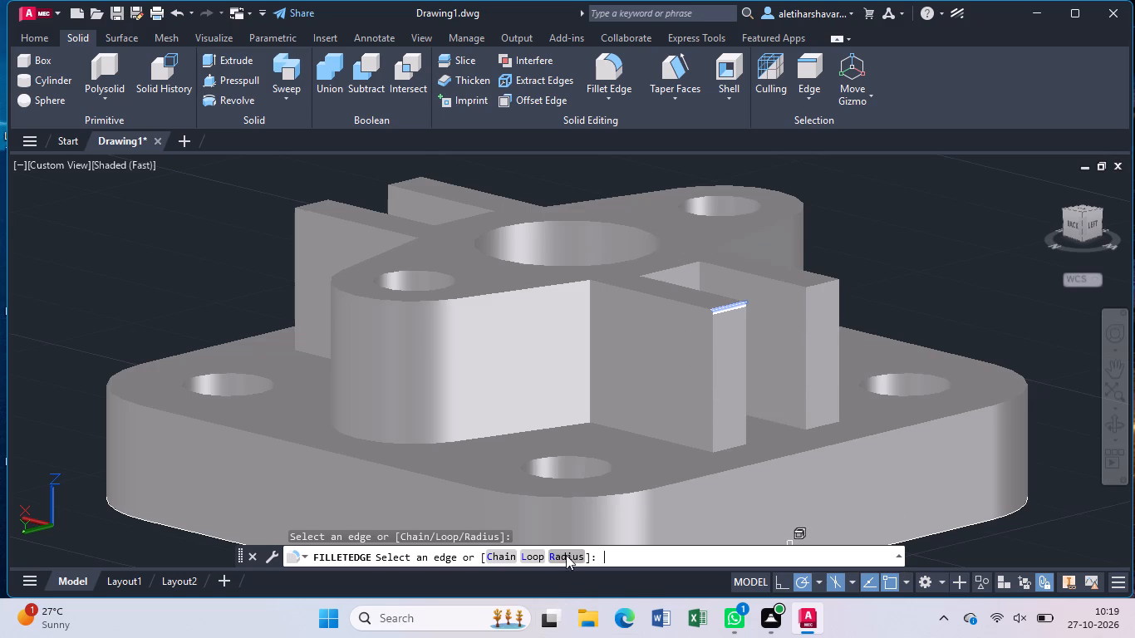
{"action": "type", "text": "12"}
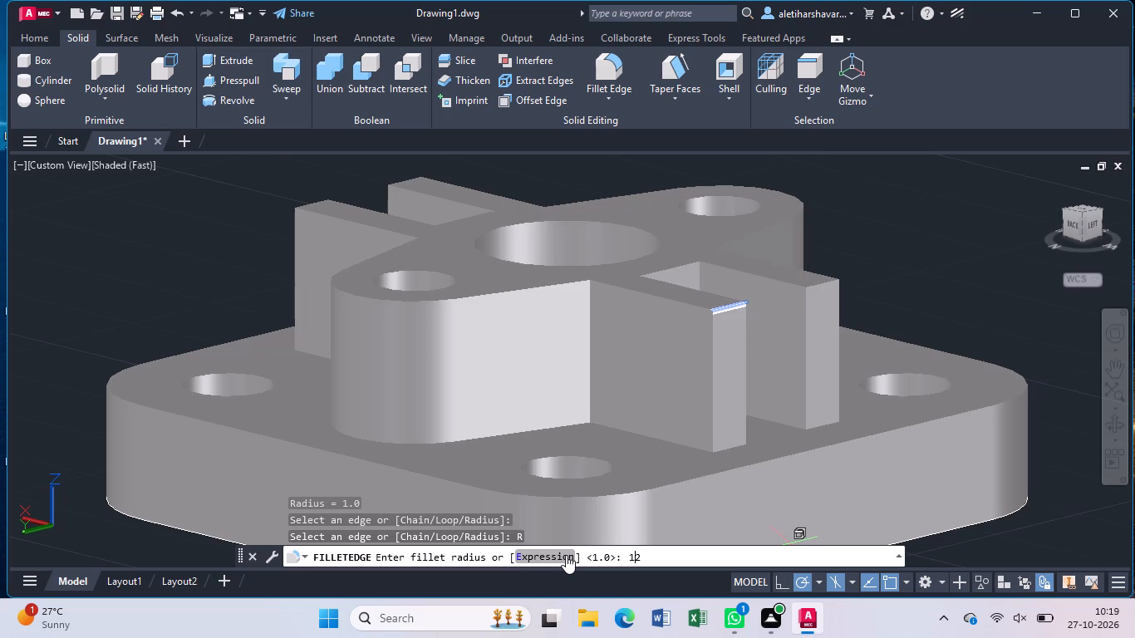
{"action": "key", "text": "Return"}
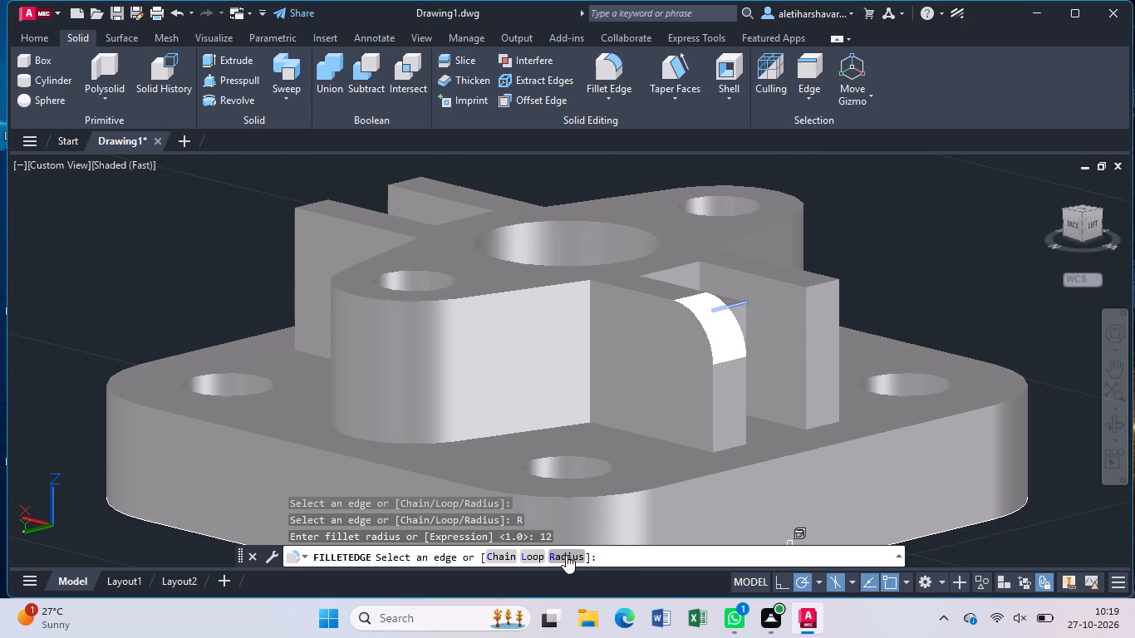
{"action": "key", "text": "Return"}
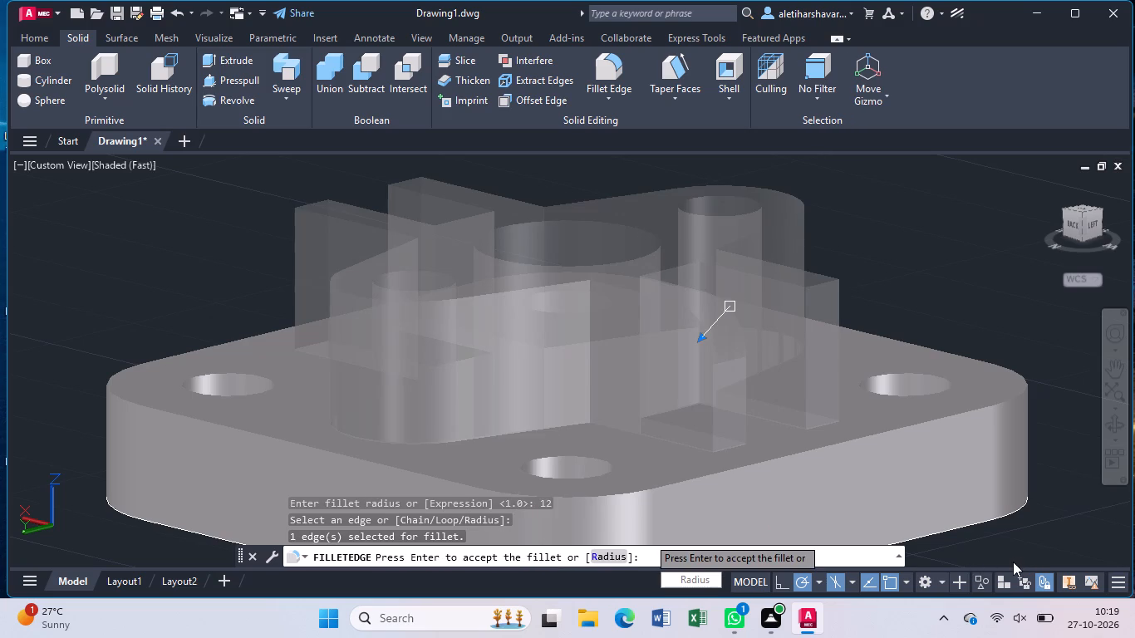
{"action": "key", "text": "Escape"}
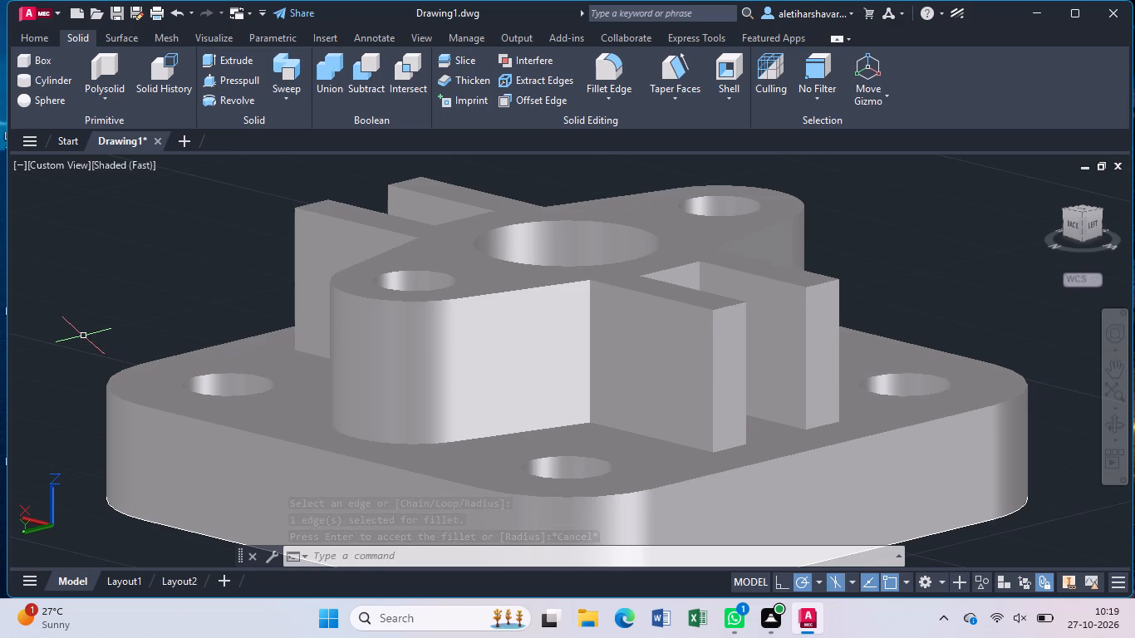
Fillet the top outer end edges of all four slotted-arm prongs with a 12 mm radius using Fillet Edge.
{"action": "left_click", "coordinate": [618, 71]}
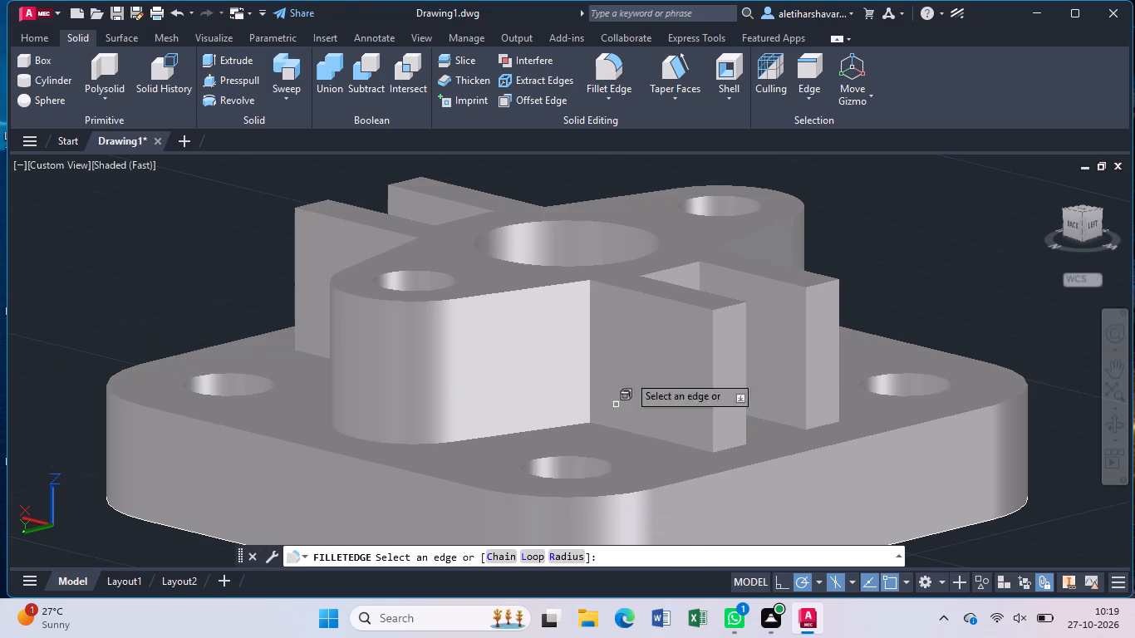
{"action": "left_click", "coordinate": [729, 309]}
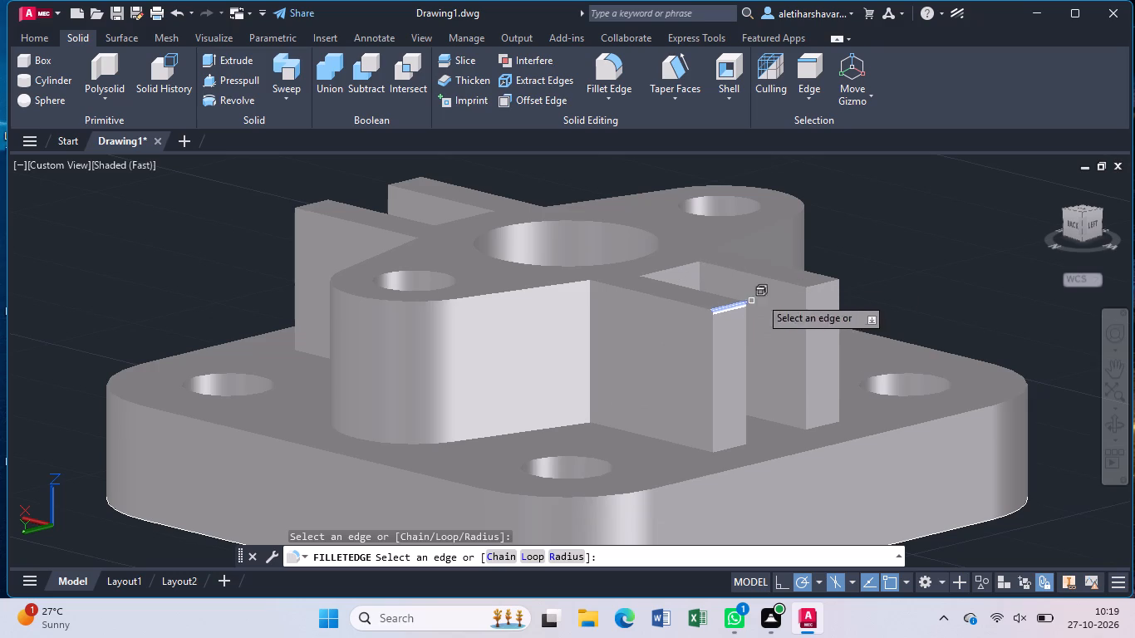
{"action": "left_click", "coordinate": [824, 284]}
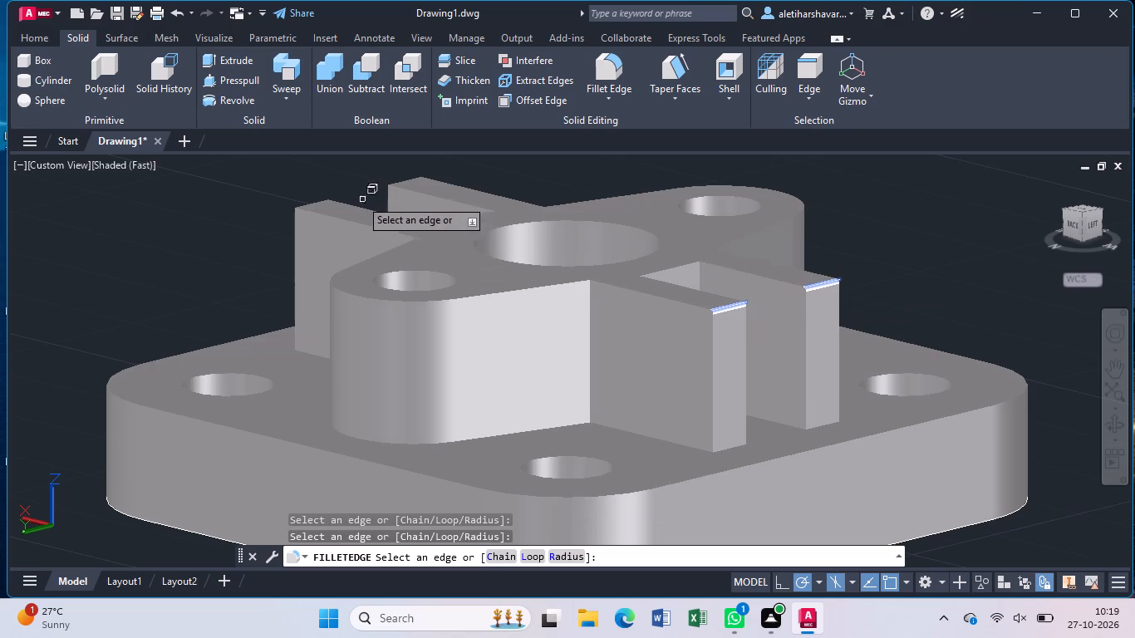
{"action": "left_click", "coordinate": [319, 202]}
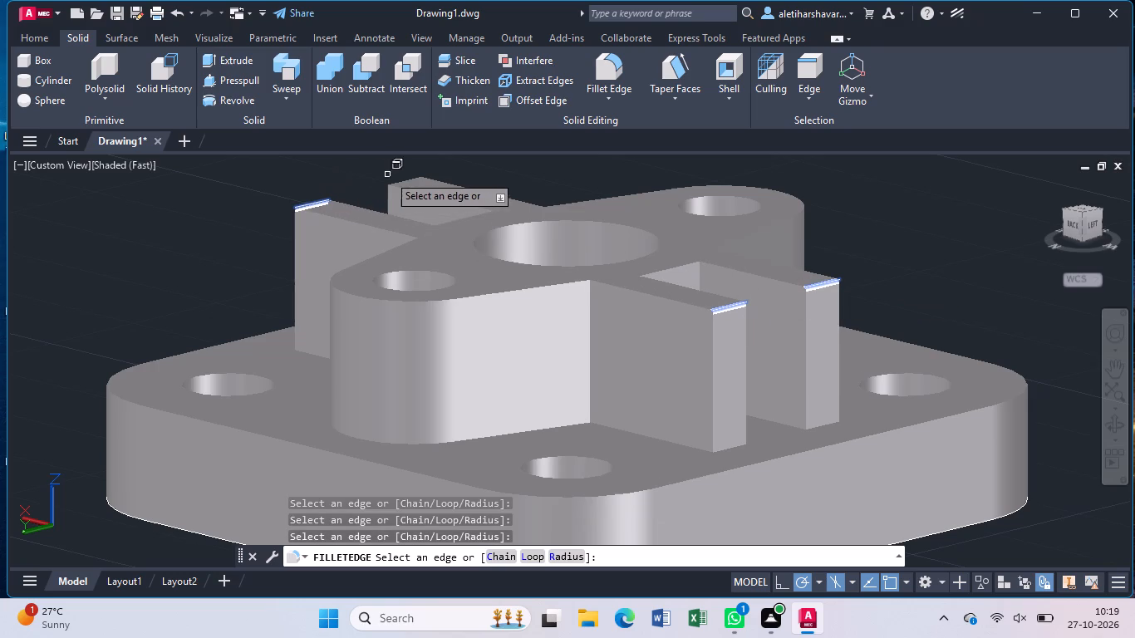
{"action": "left_click", "coordinate": [405, 182]}
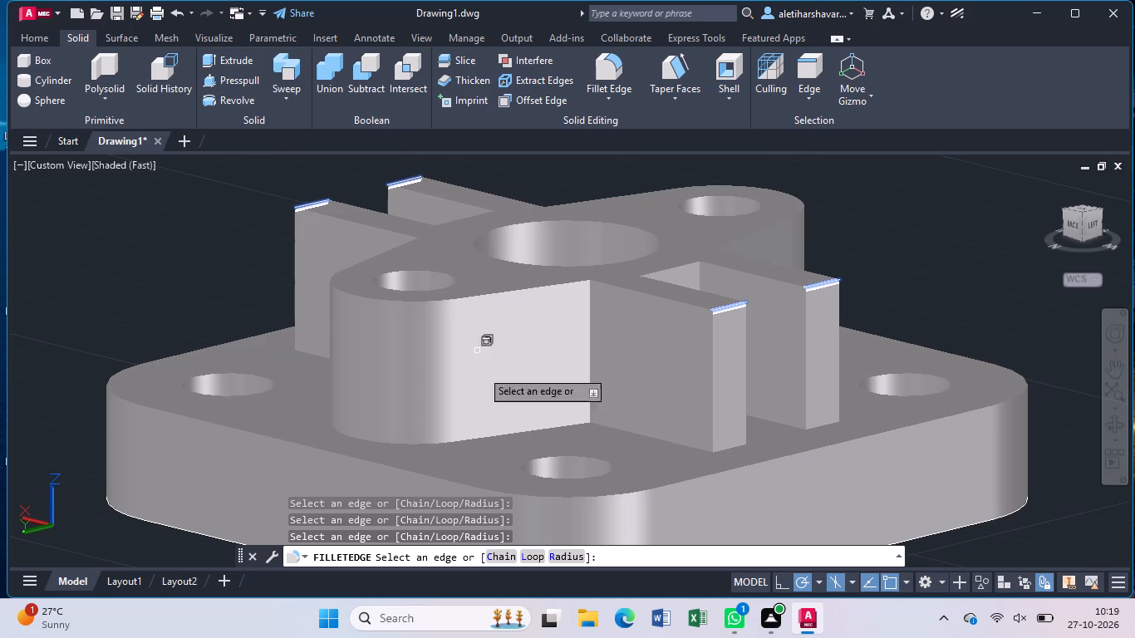
{"action": "left_click", "coordinate": [565, 557]}
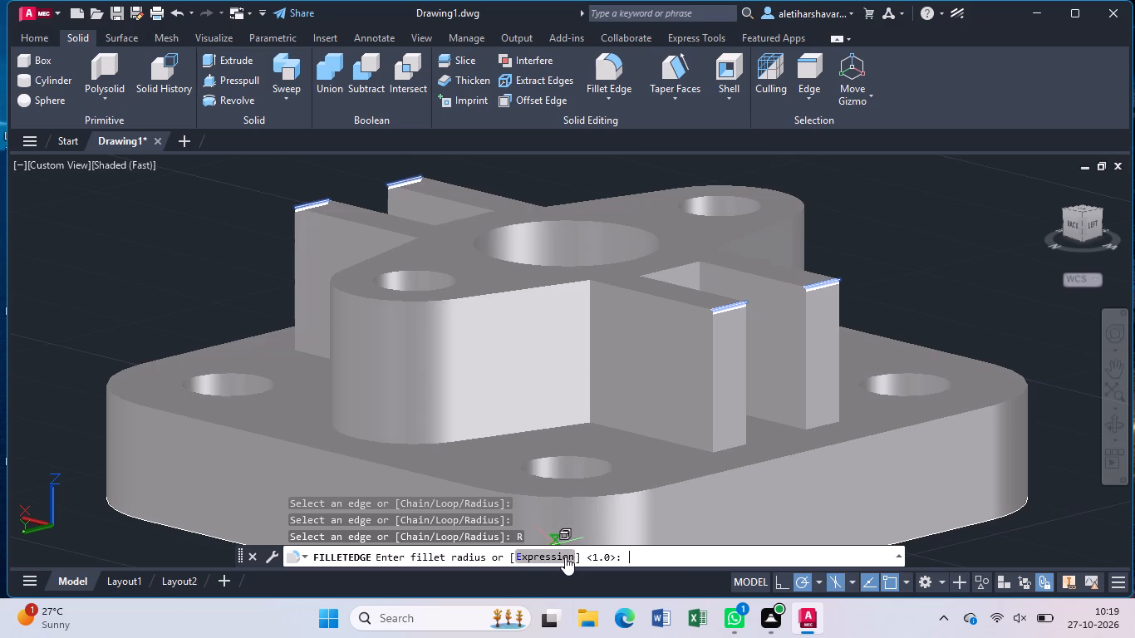
{"action": "type", "text": "12"}
{"action": "key", "text": "Return"}
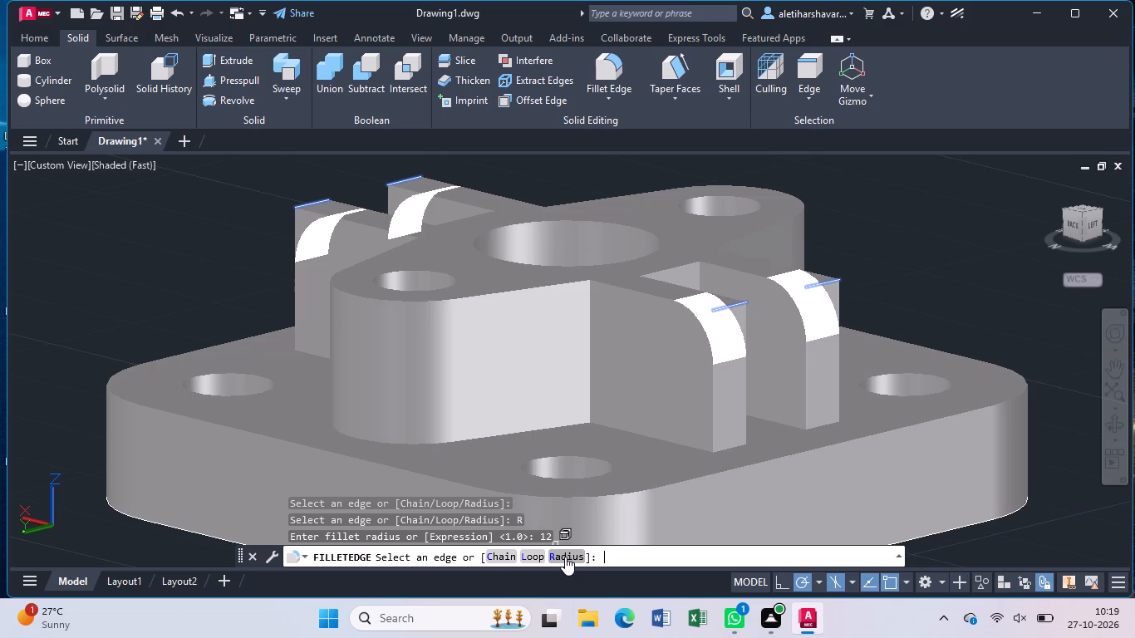
{"action": "key", "text": "Return"}
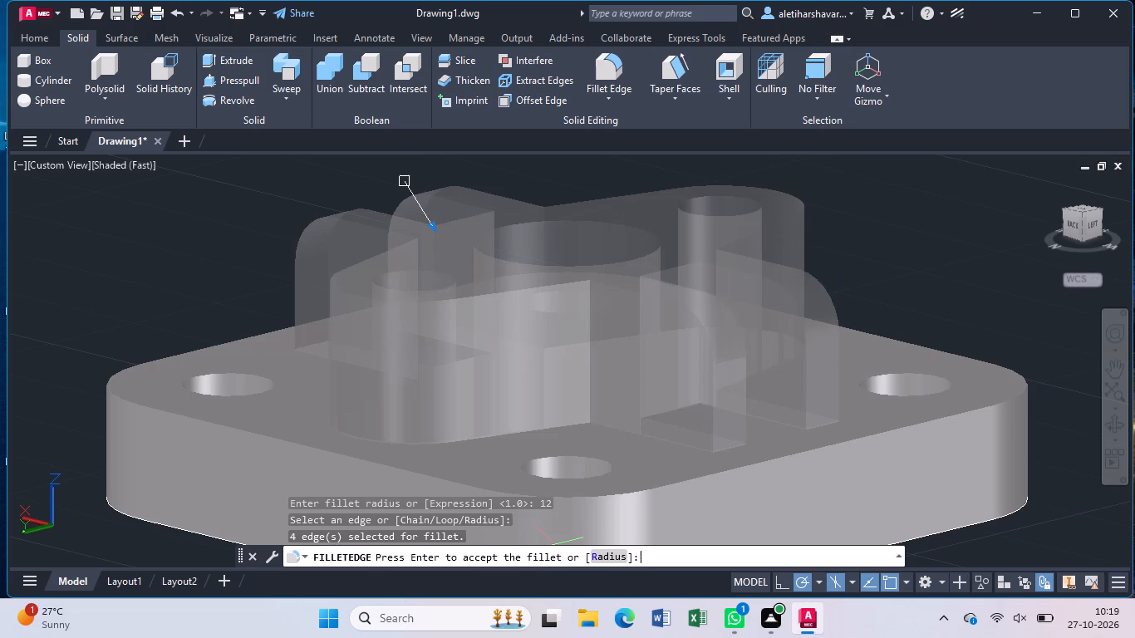
{"action": "key", "text": "Return"}
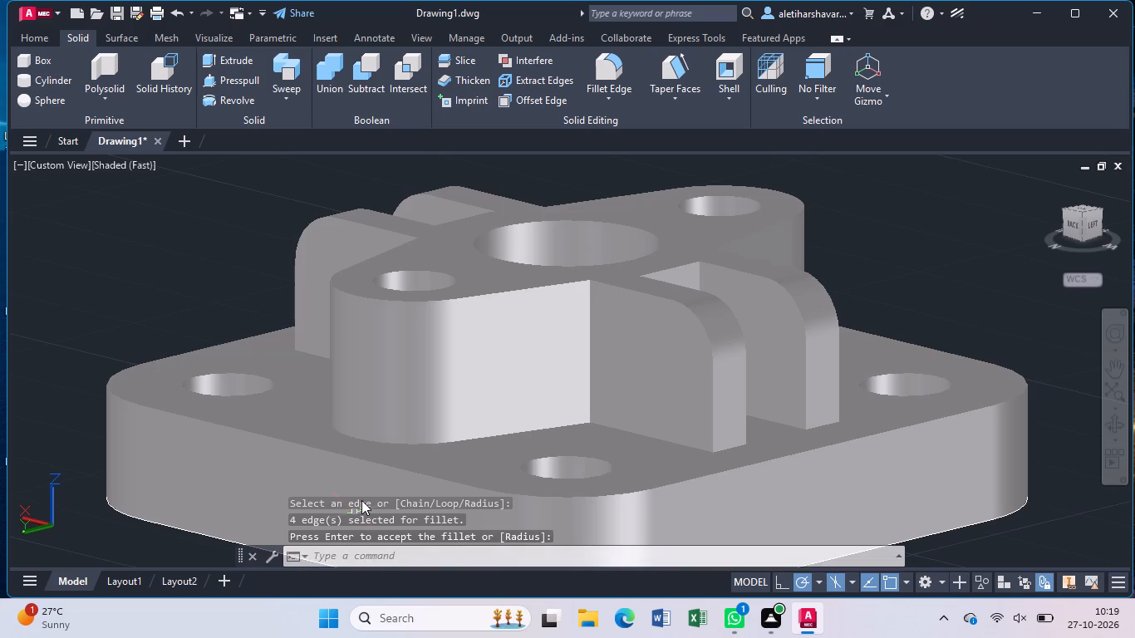
{"action": "key", "text": "Escape"}
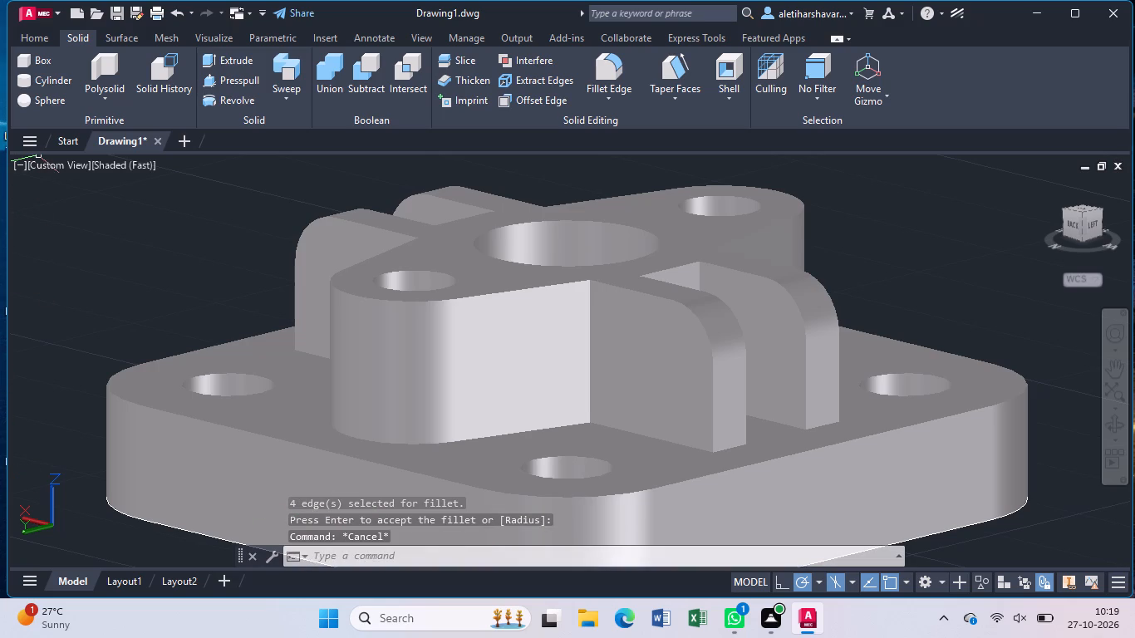
Switch the viewport through the Left and Right views to the Front view of the part.
{"action": "left_click", "coordinate": [47, 158]}
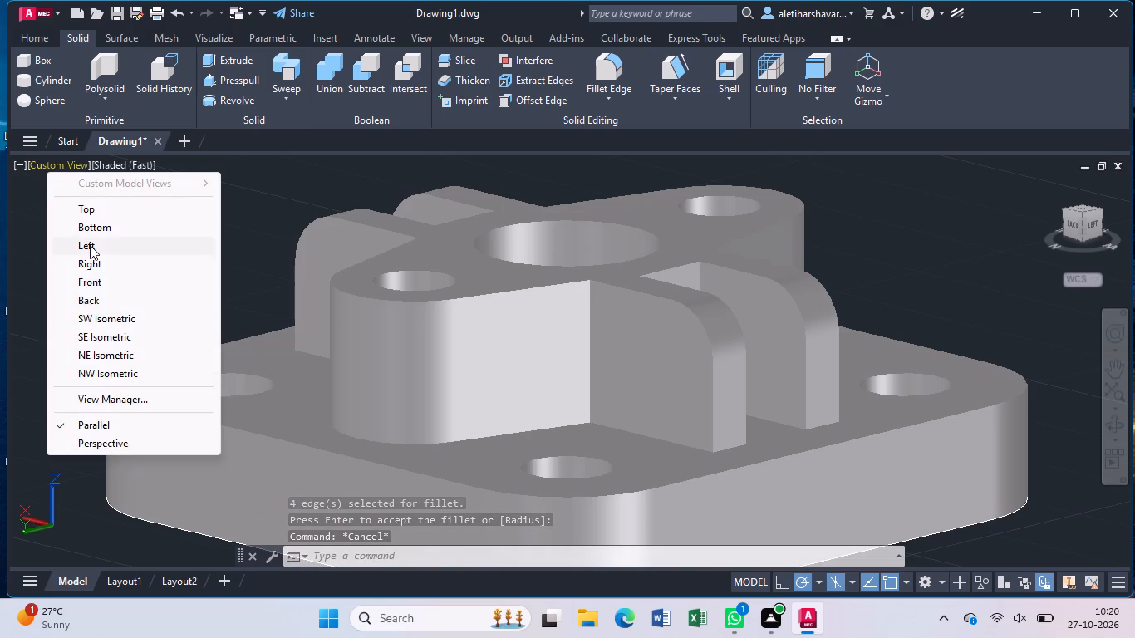
{"action": "left_click", "coordinate": [90, 245]}
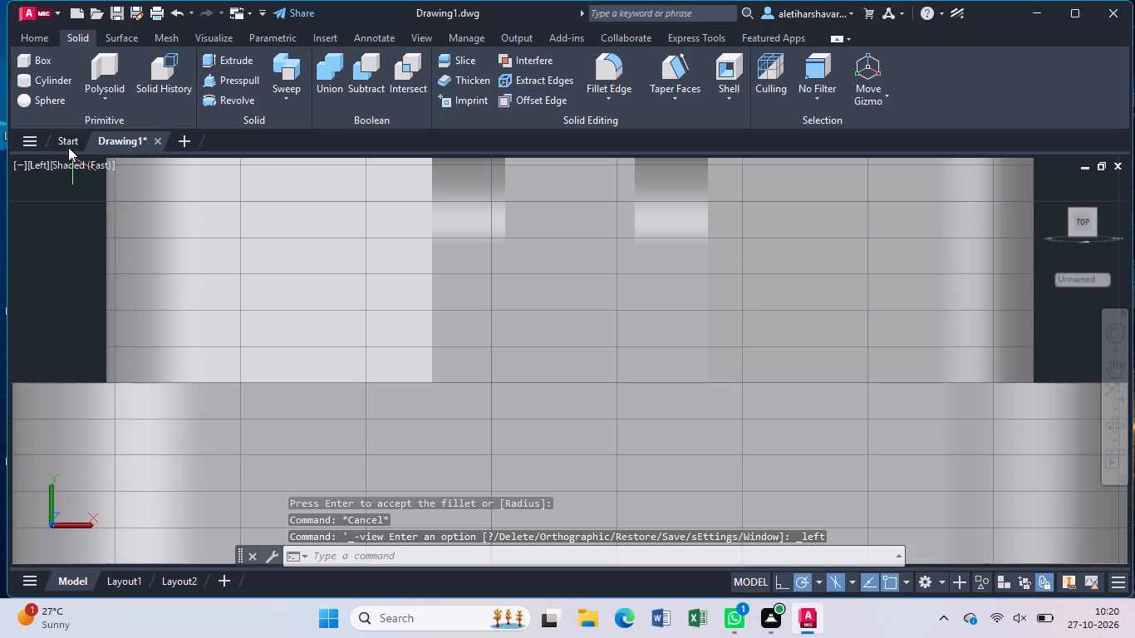
{"action": "left_click", "coordinate": [28, 160]}
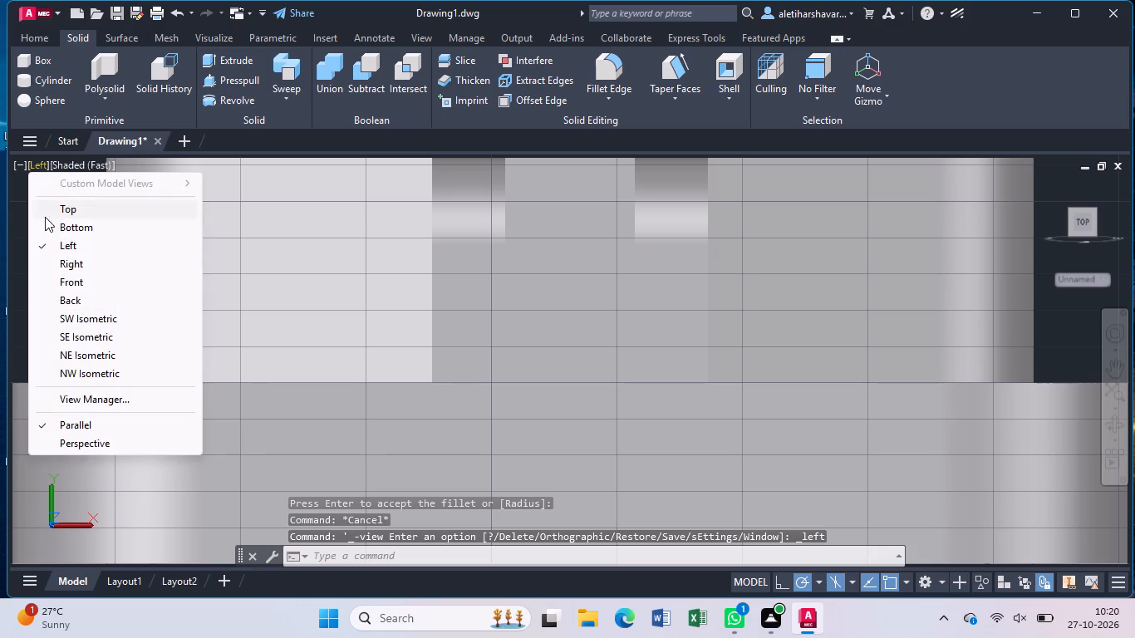
{"action": "left_click", "coordinate": [67, 269]}
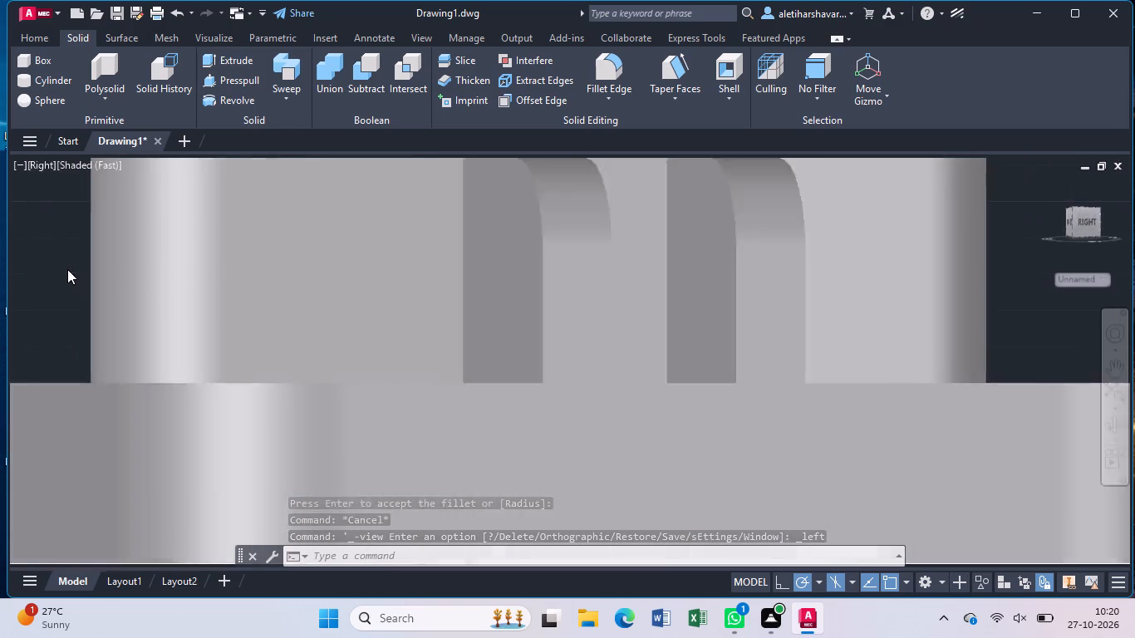
{"action": "left_click", "coordinate": [50, 163]}
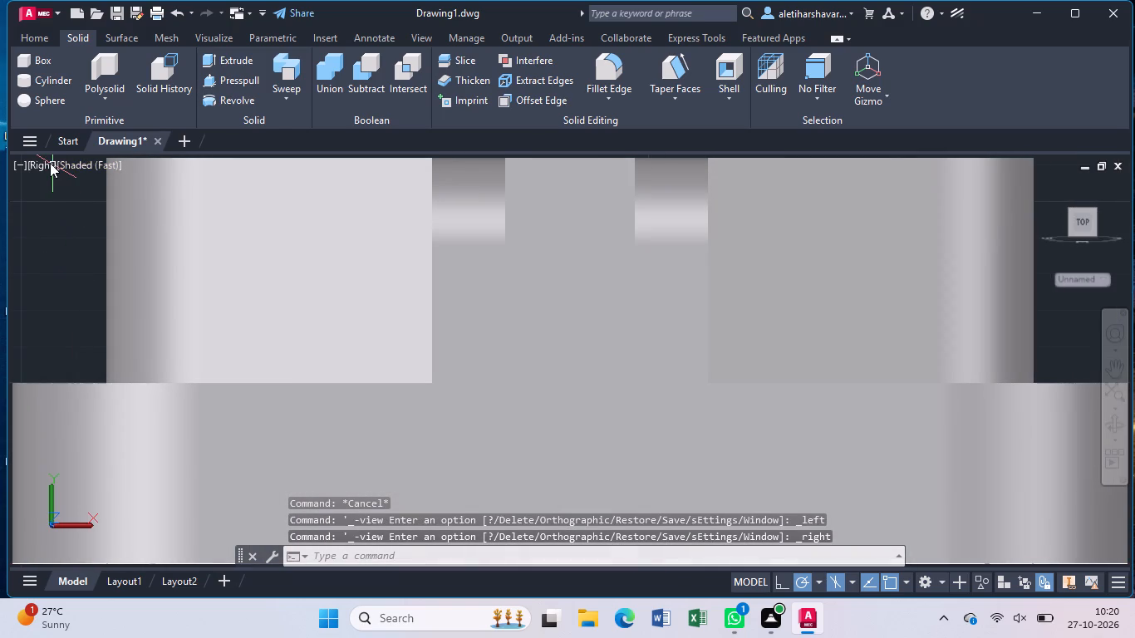
{"action": "left_click", "coordinate": [91, 277]}
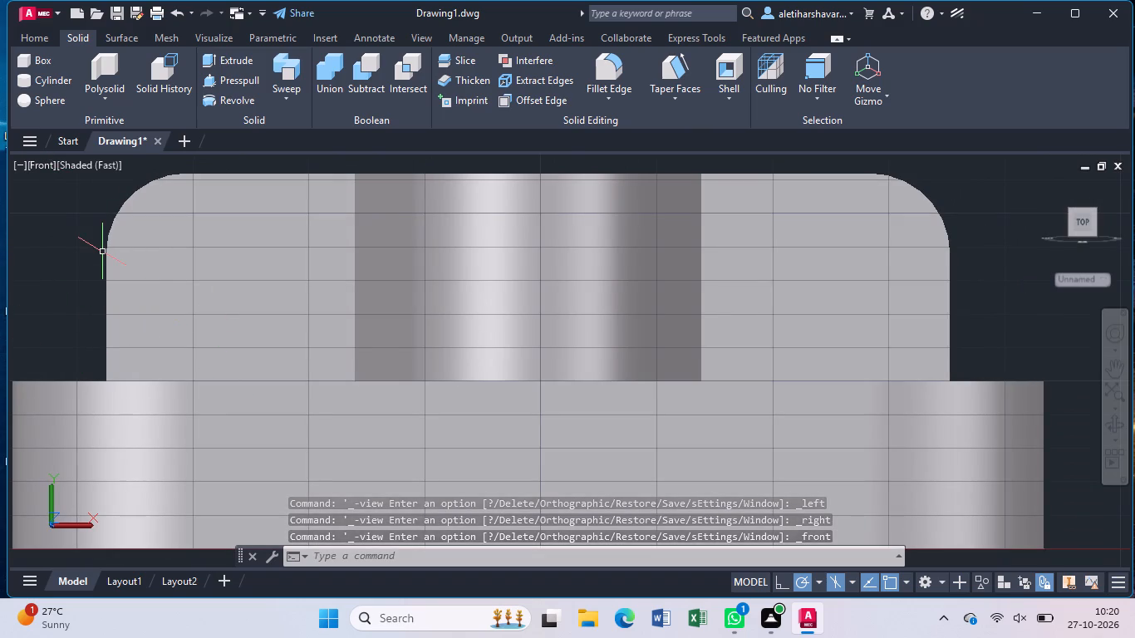
{"action": "key", "text": "Escape"}
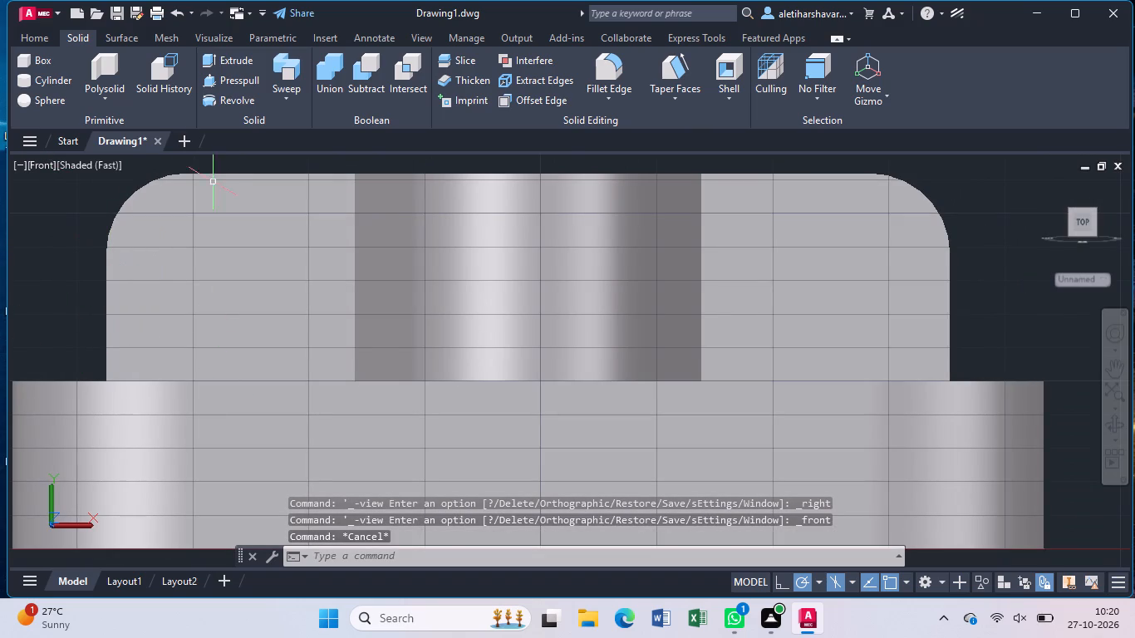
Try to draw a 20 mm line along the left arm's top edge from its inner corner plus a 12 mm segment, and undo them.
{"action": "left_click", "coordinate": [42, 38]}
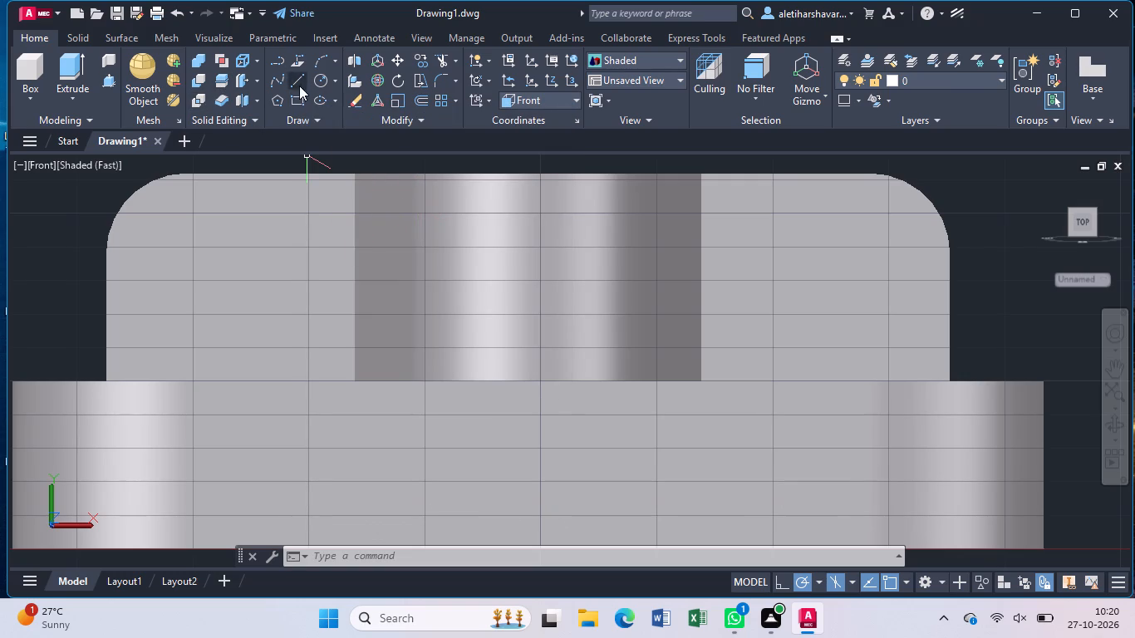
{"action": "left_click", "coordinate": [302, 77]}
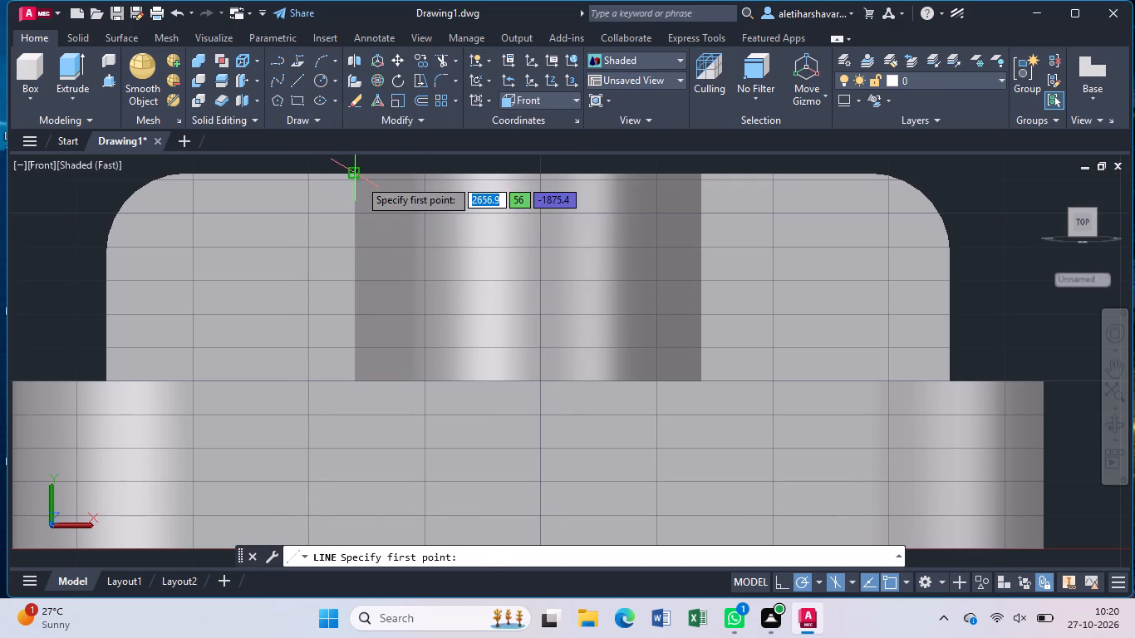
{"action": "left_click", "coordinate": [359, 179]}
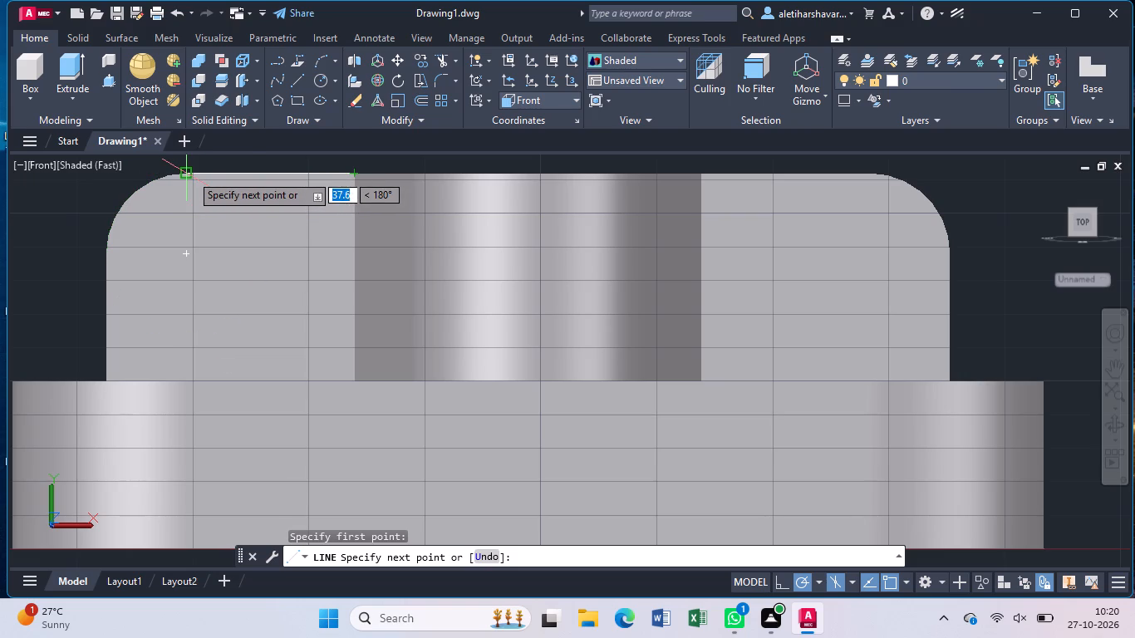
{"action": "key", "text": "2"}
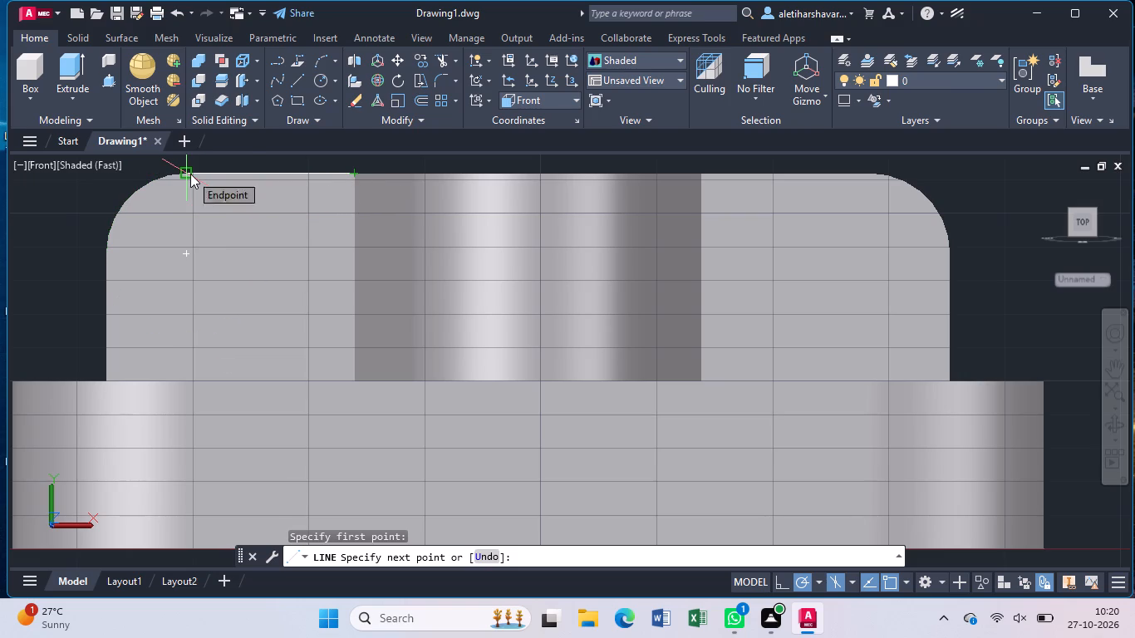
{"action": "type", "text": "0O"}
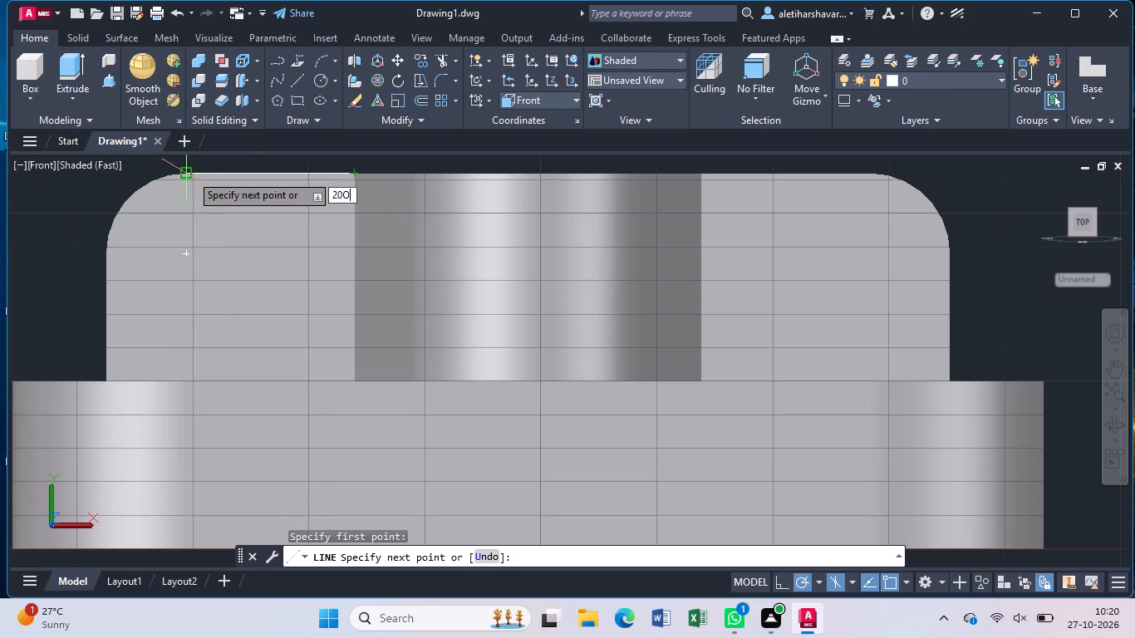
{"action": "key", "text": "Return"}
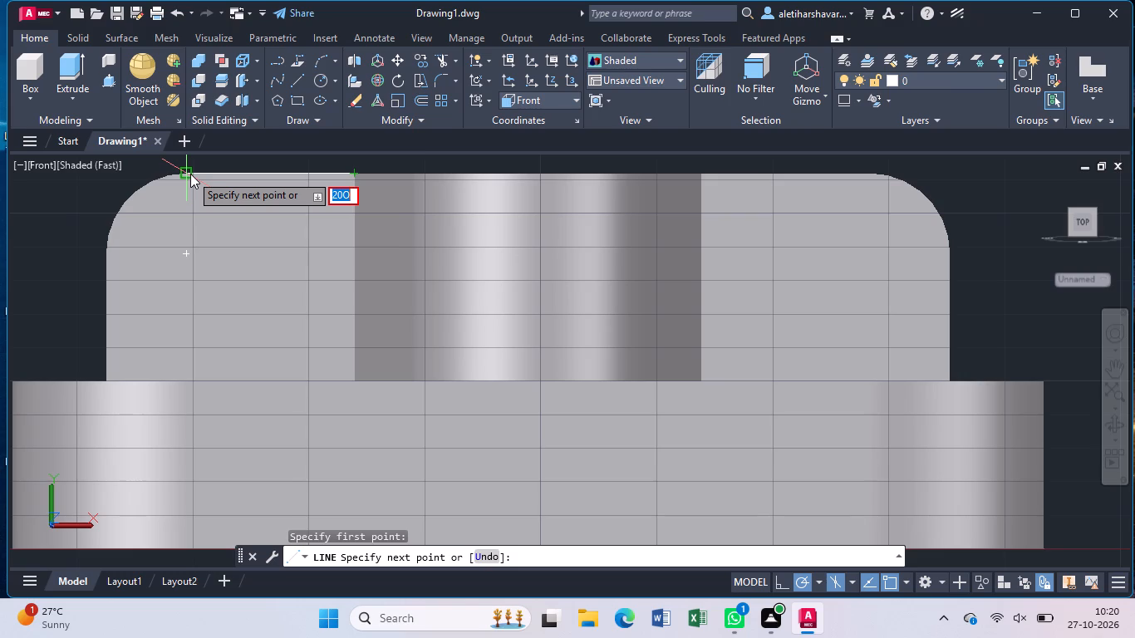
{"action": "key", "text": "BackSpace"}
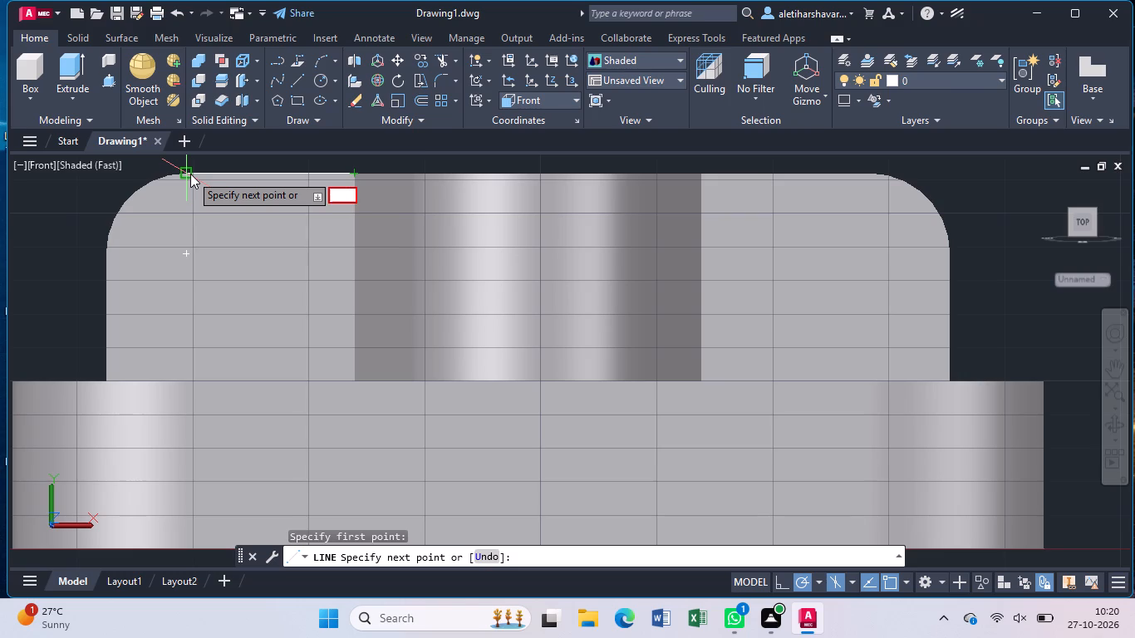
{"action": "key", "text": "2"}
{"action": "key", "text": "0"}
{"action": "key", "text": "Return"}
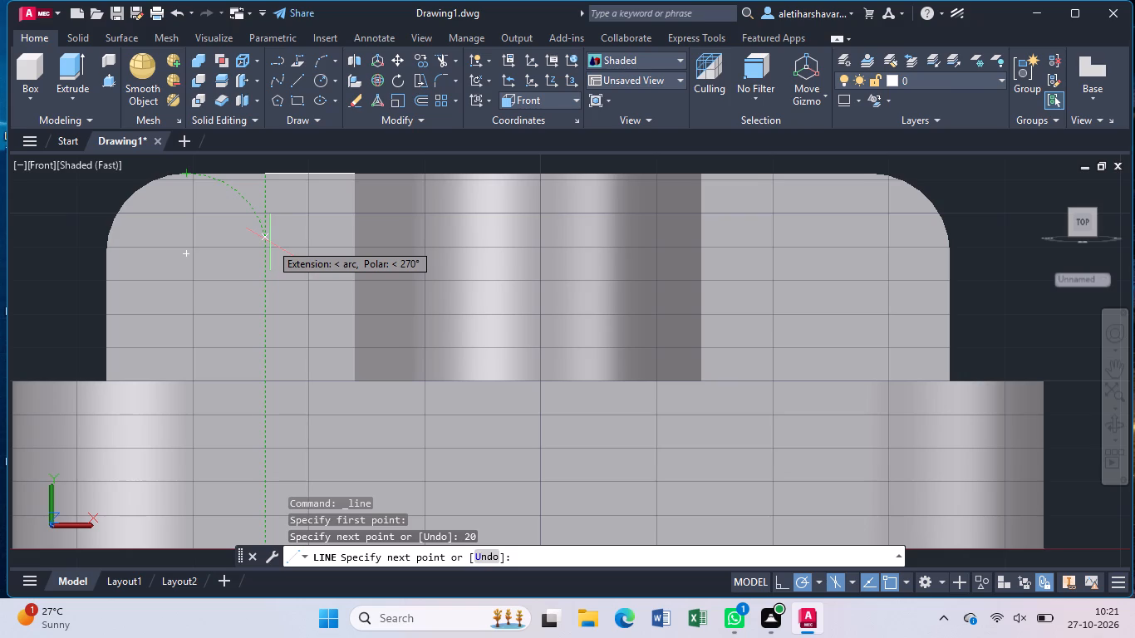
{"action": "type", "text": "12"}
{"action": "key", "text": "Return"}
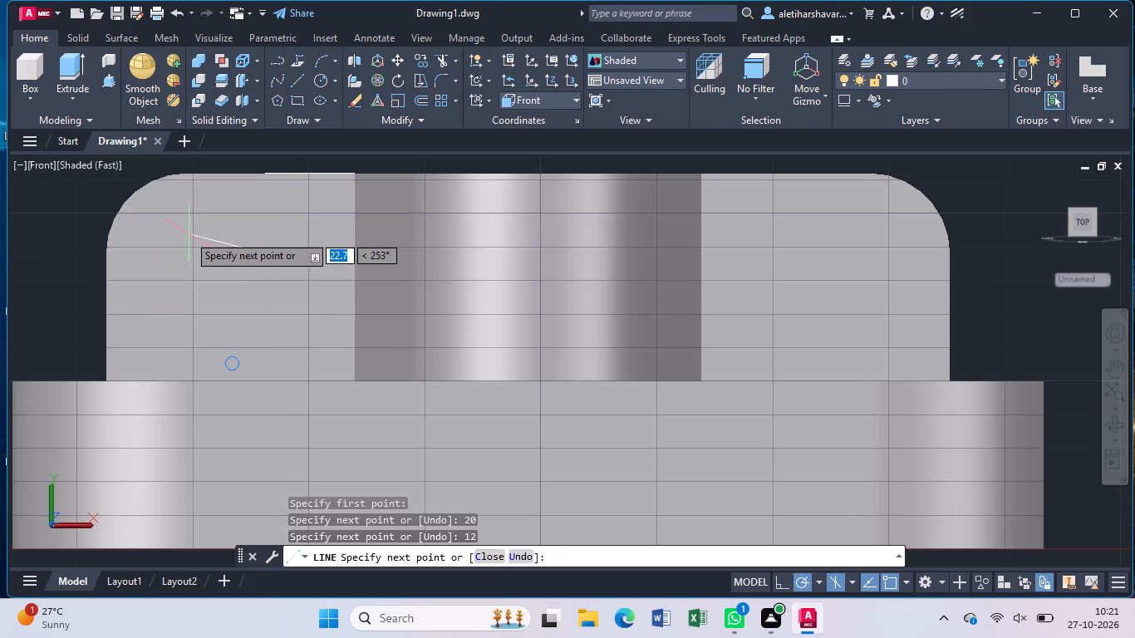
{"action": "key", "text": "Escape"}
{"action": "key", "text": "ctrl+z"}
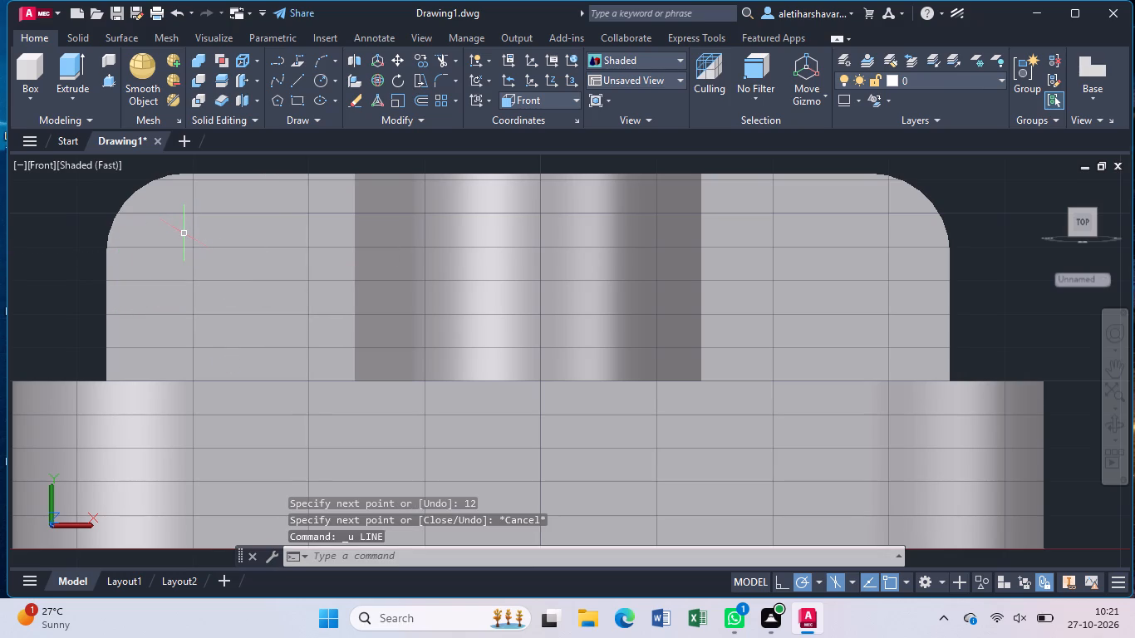
Draw a 20 mm line outward along the left arm's top edge from its inner corner, continuing with a 12 mm line straight down.
{"action": "key", "text": "l"}
{"action": "key", "text": "Return"}
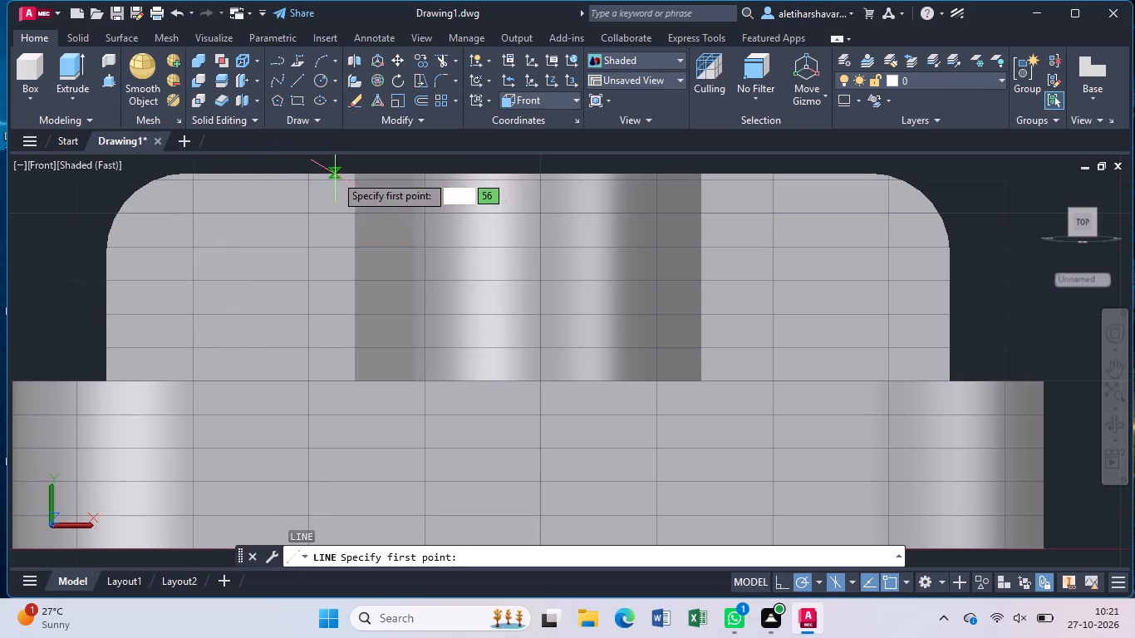
{"action": "left_click", "coordinate": [351, 176]}
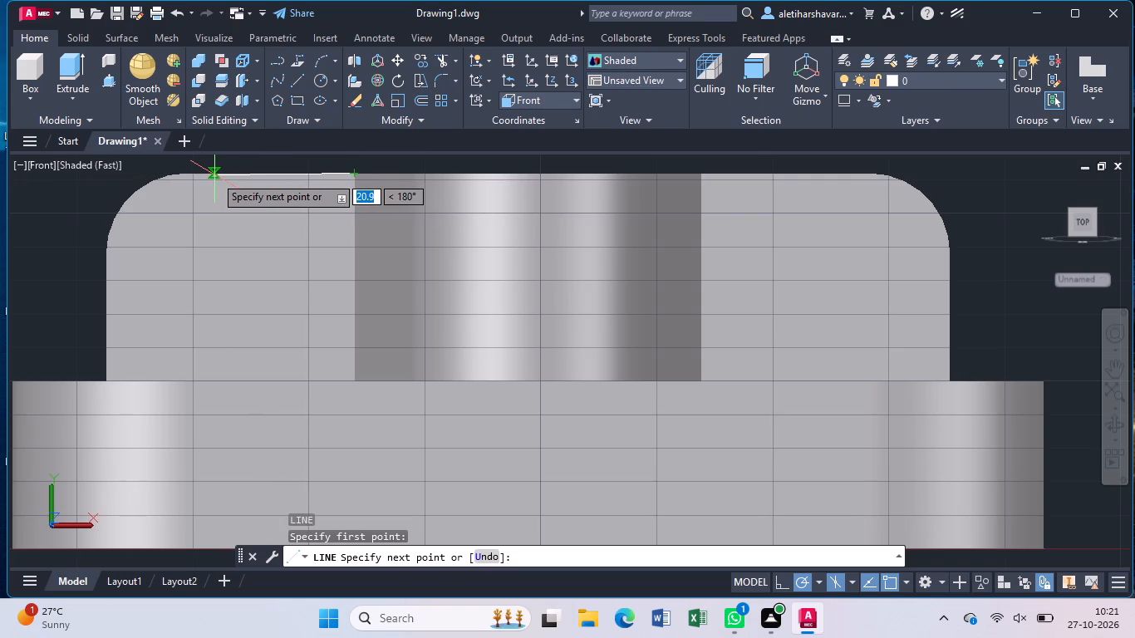
{"action": "key", "text": "2"}
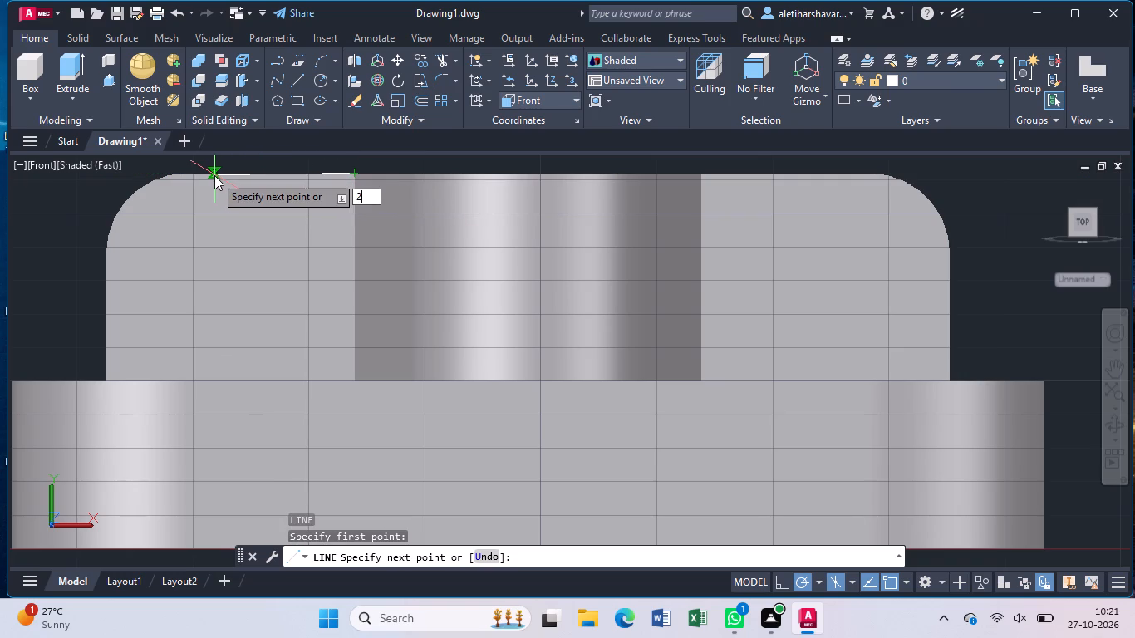
{"action": "key", "text": "0"}
{"action": "key", "text": "Return"}
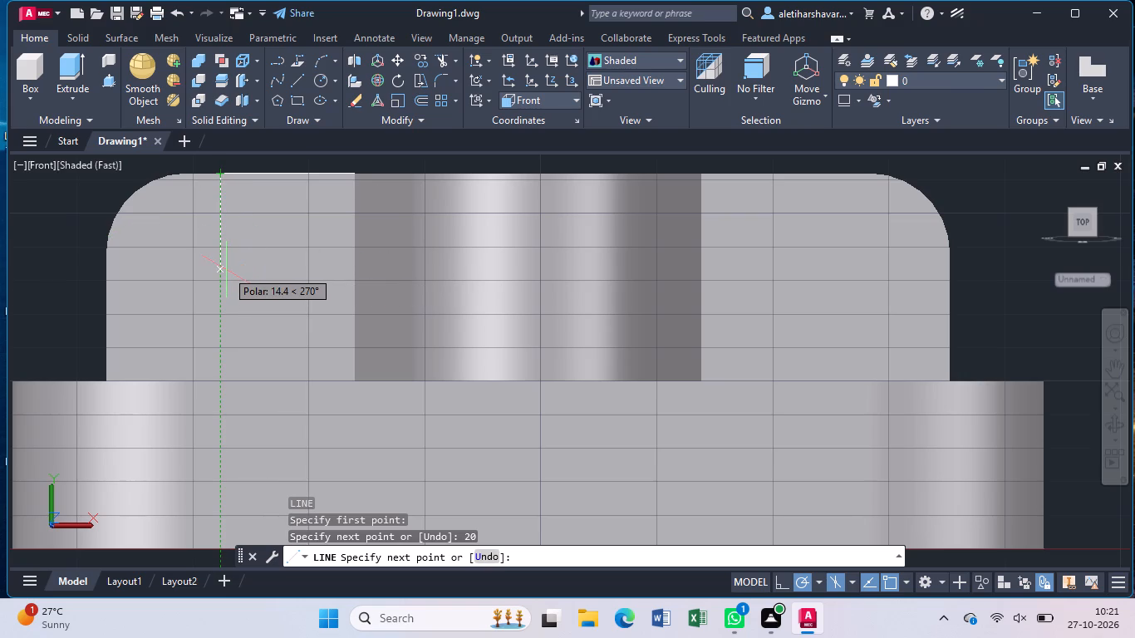
{"action": "type", "text": "12"}
{"action": "key", "text": "Return"}
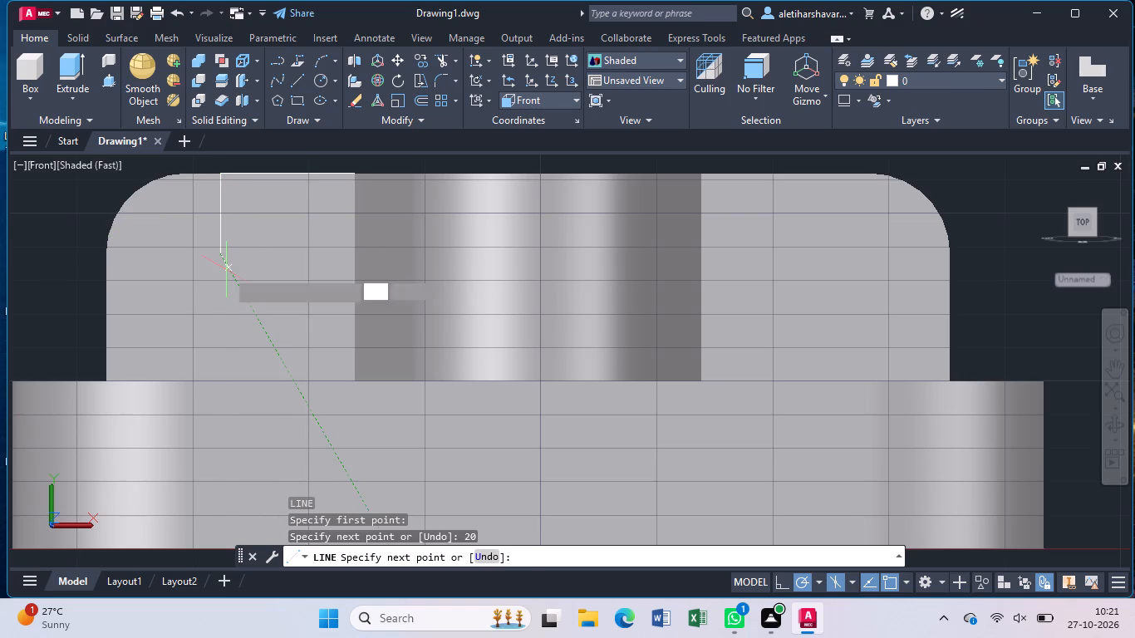
{"action": "key", "text": "Escape"}
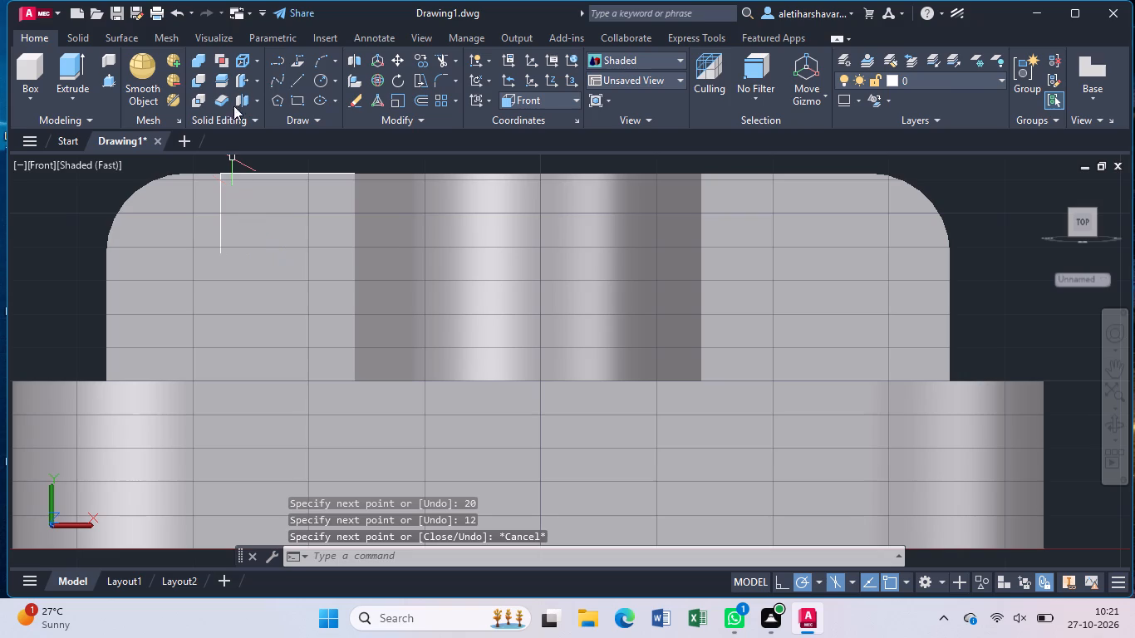
Draw a circle of 5 mm radius centred on the lower end of the left arm's 12 mm line.
{"action": "left_click", "coordinate": [319, 81]}
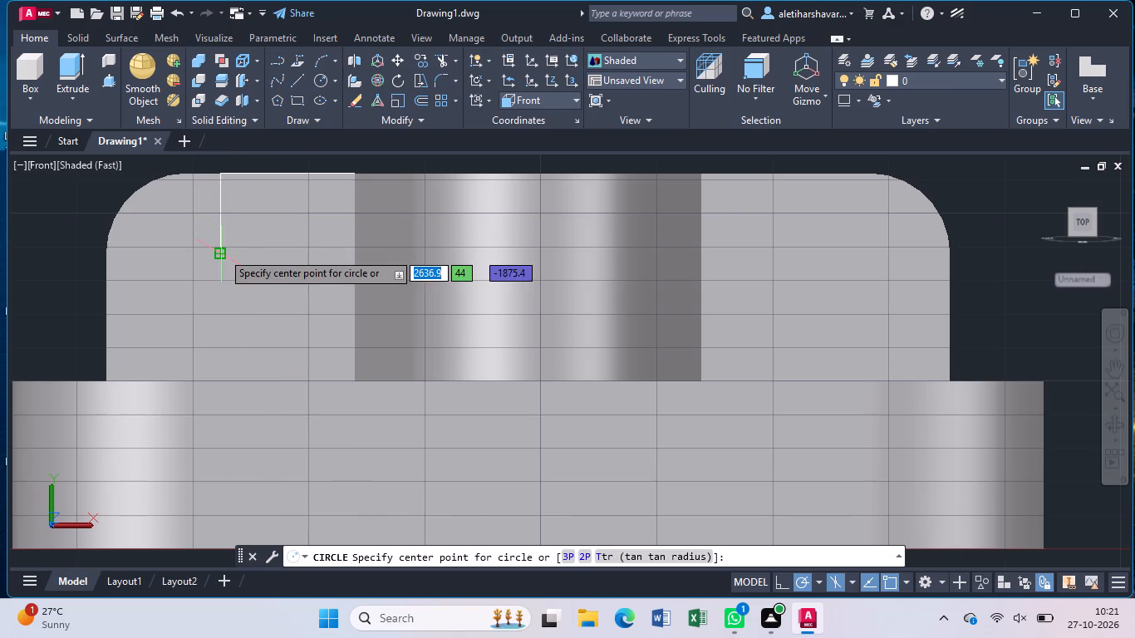
{"action": "left_click", "coordinate": [222, 252]}
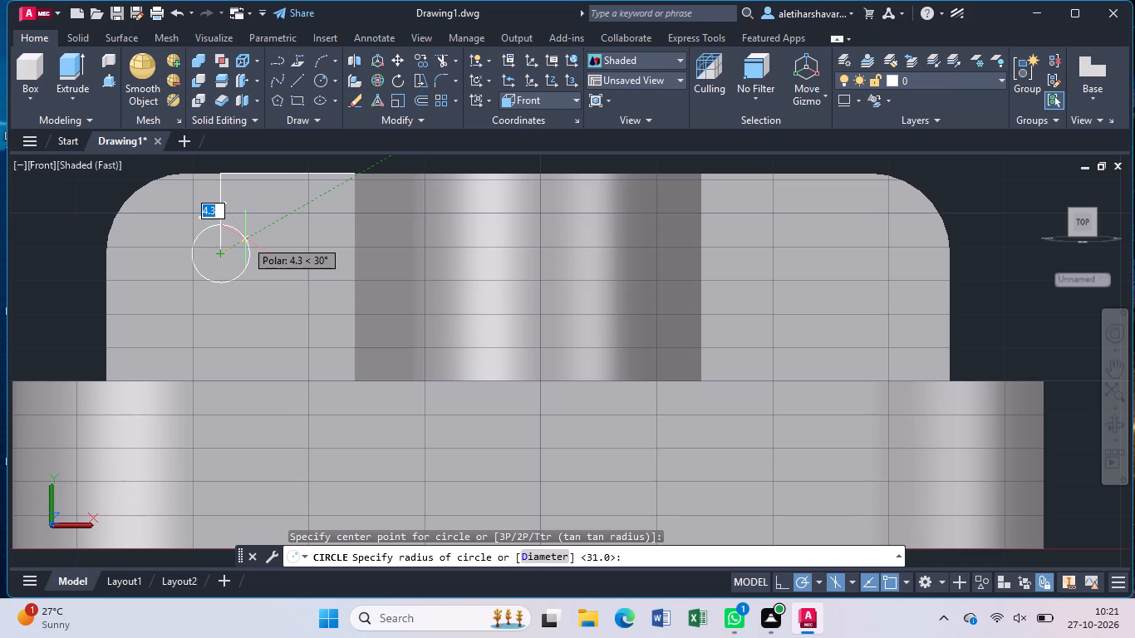
{"action": "key", "text": "5"}
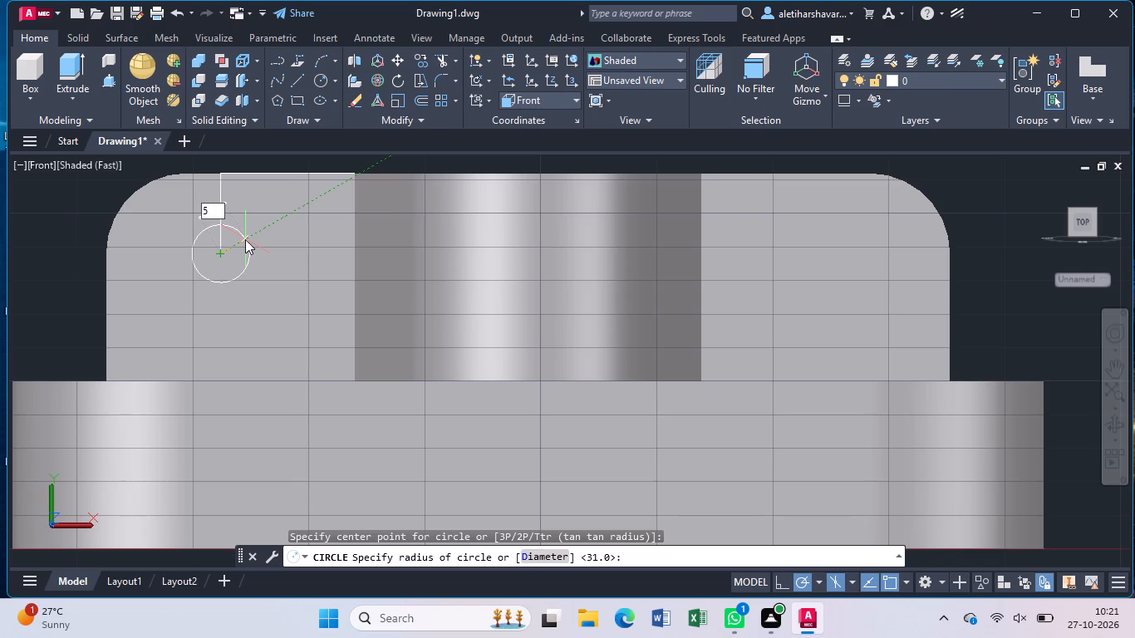
{"action": "key", "text": "Return"}
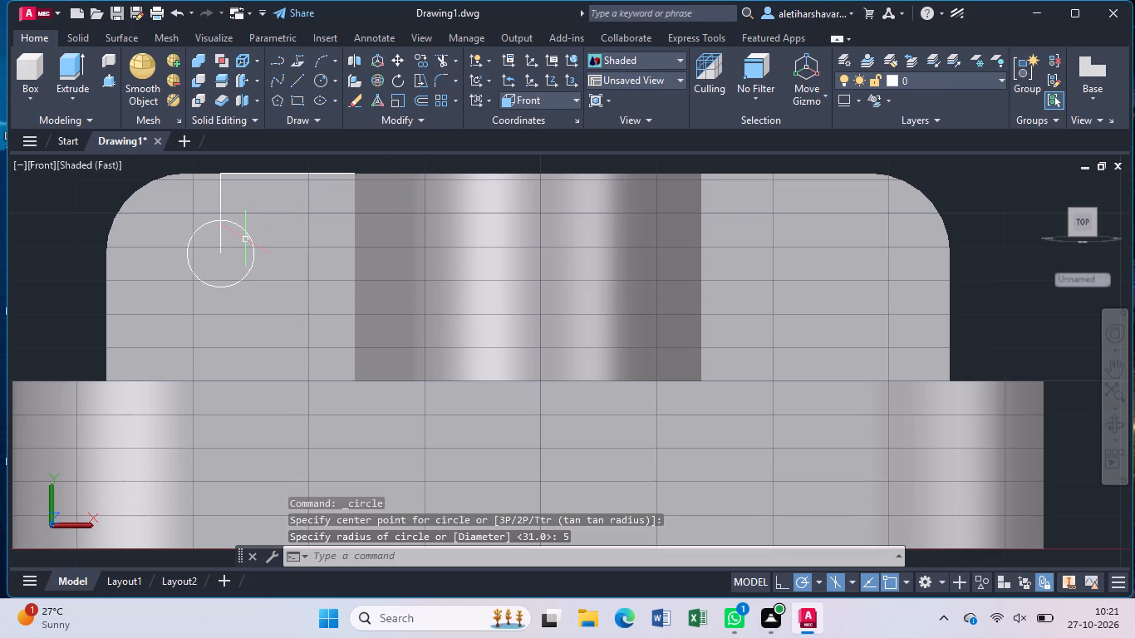
{"action": "key", "text": "Escape"}
Draw a 20 mm line from the right arm's inner top corner outward near its top edge.
{"action": "key", "text": "l"}
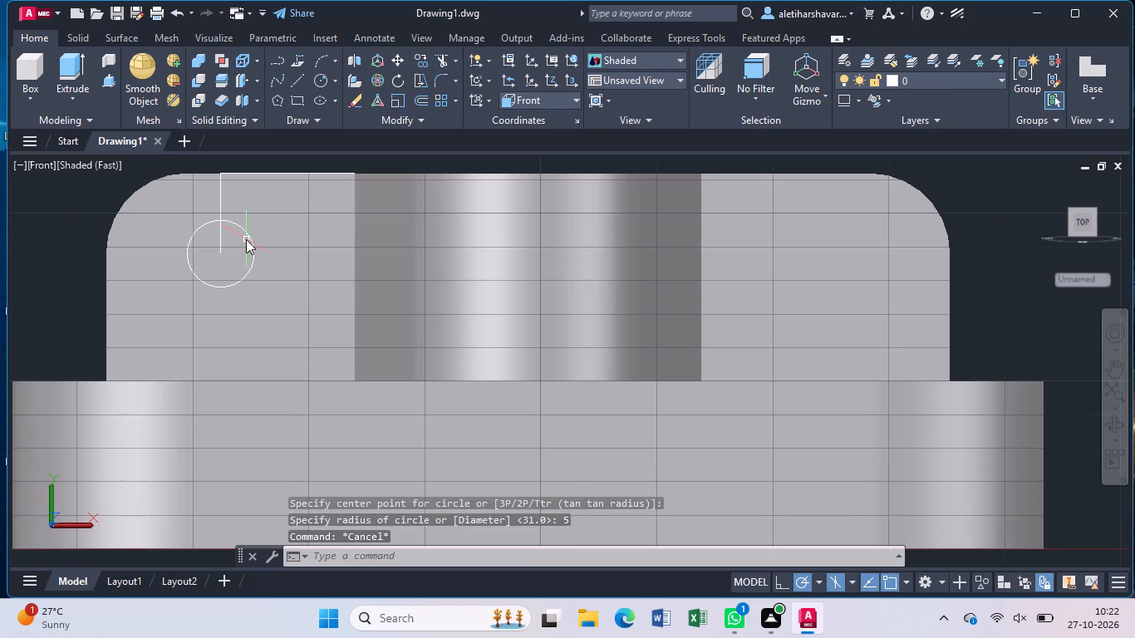
{"action": "key", "text": "Return"}
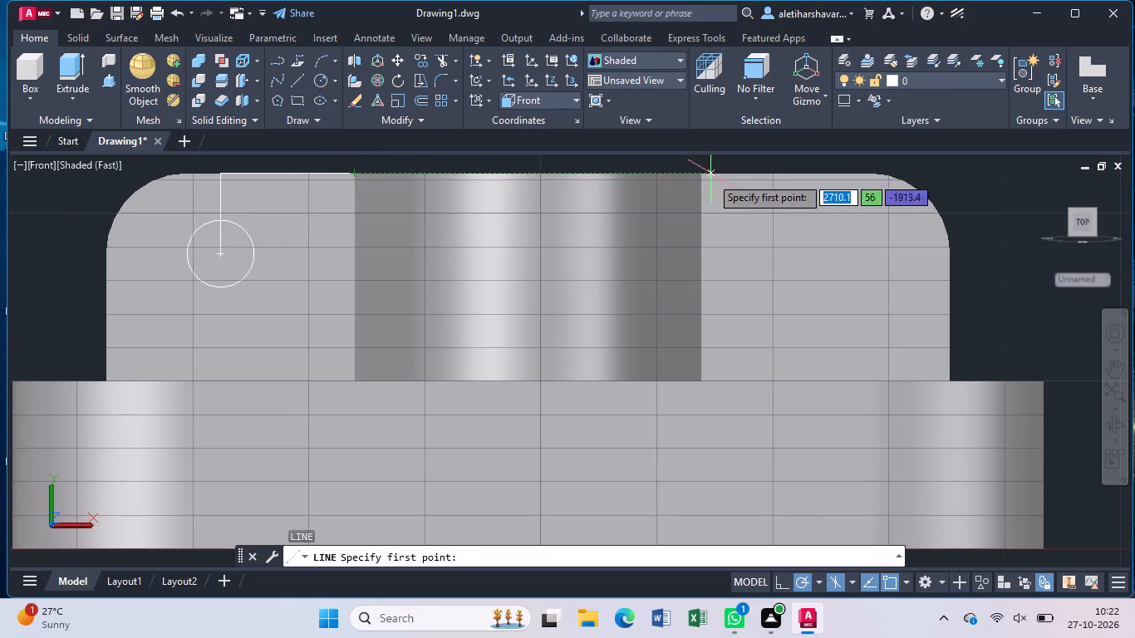
{"action": "left_click", "coordinate": [705, 178]}
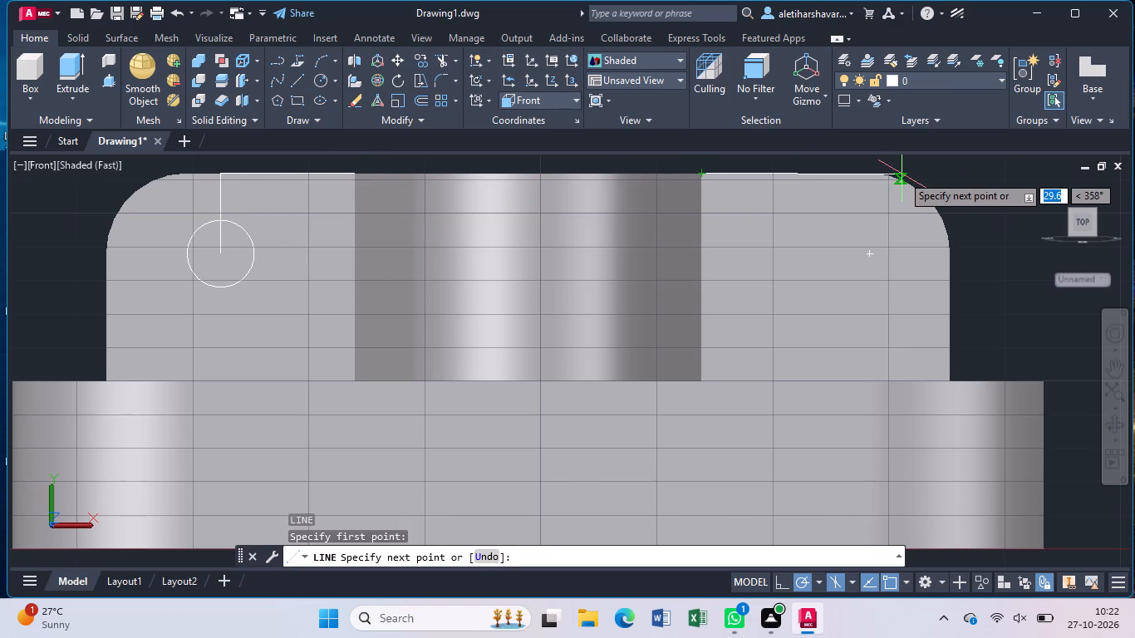
{"action": "key", "text": "2"}
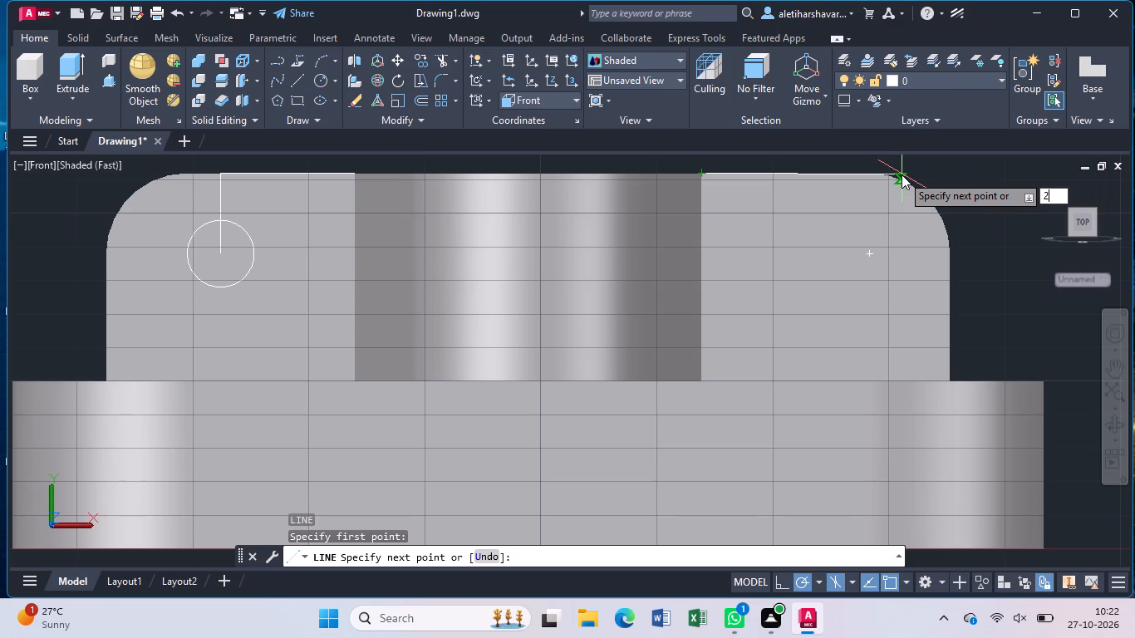
{"action": "key", "text": "0"}
{"action": "key", "text": "Return"}
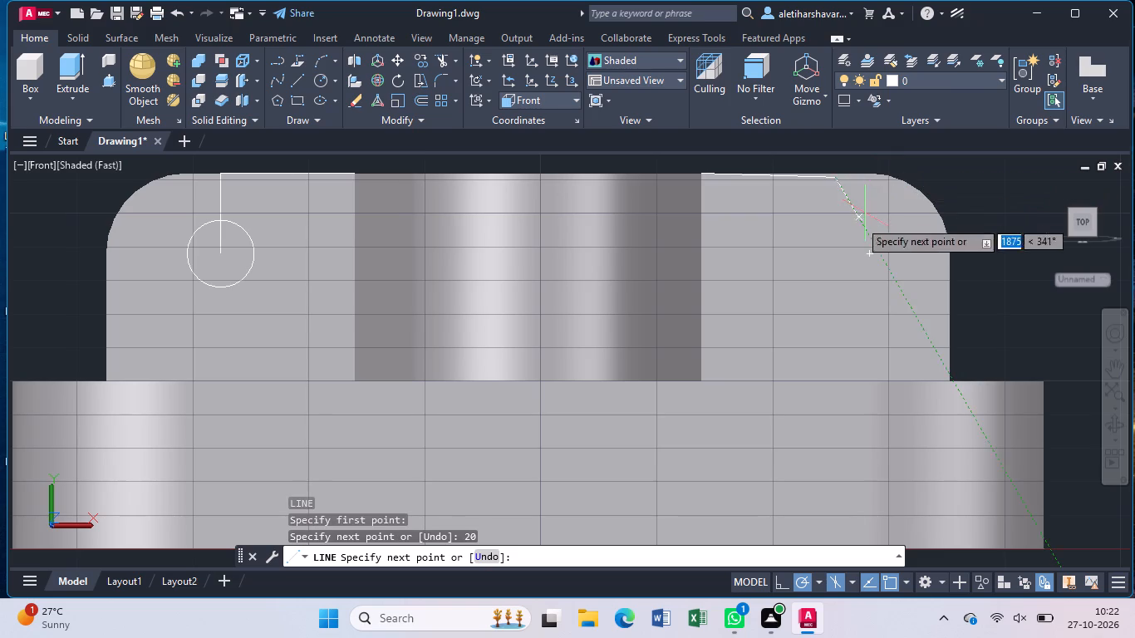
{"action": "key", "text": "Escape"}
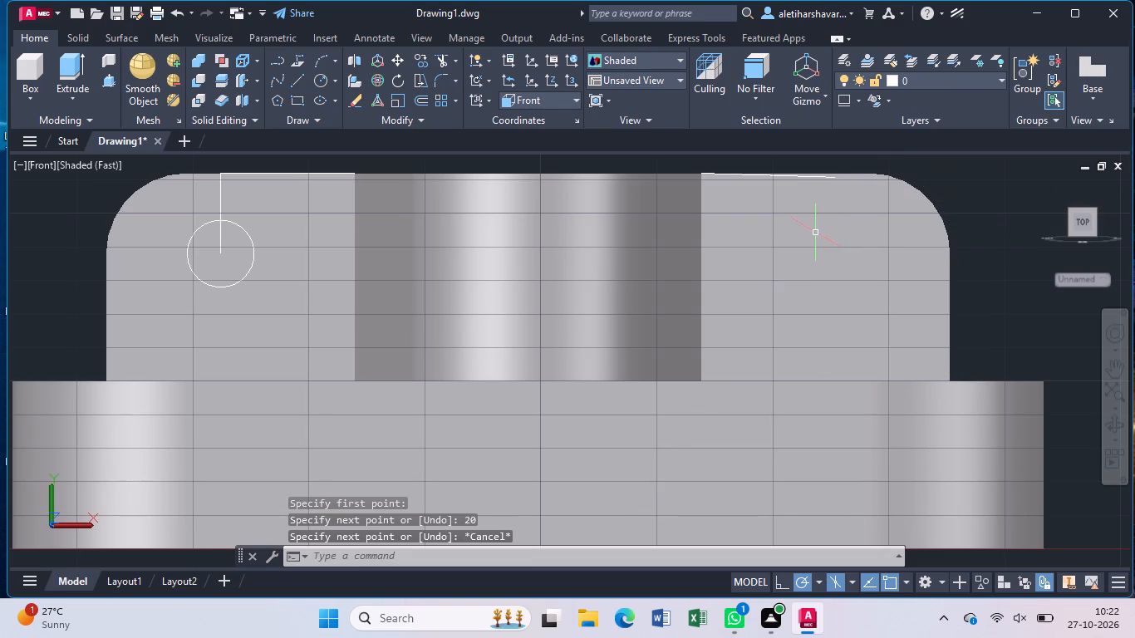
Undo the last line and redraw it 20 mm outward along the right arm's top edge, continuing with a 12 mm line straight down.
{"action": "key", "text": "ctrl+z"}
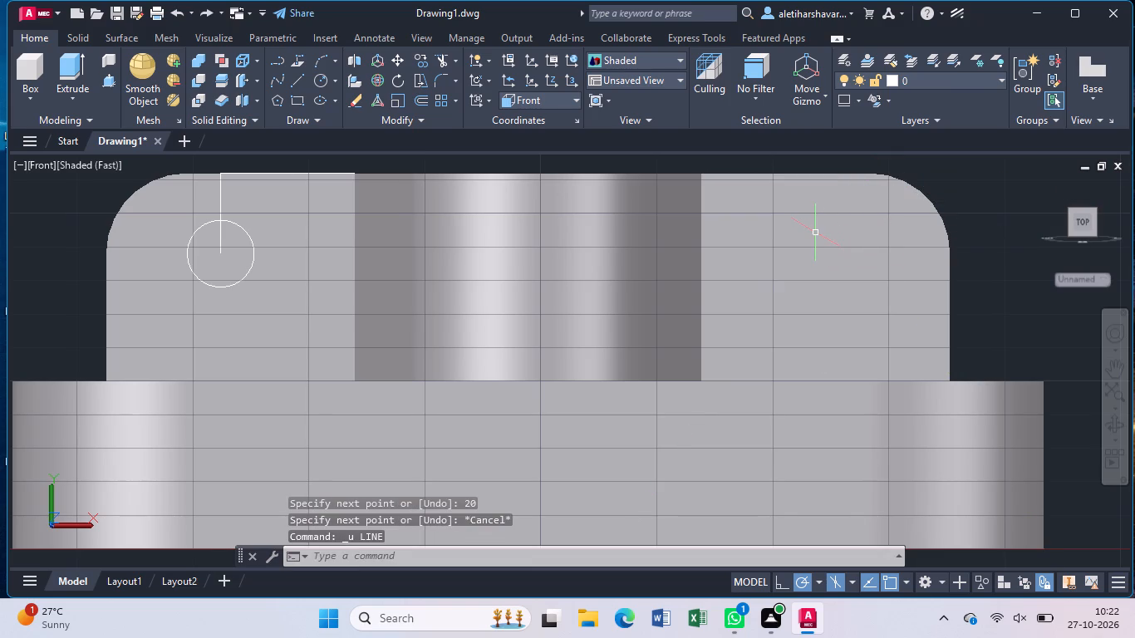
{"action": "key", "text": "l"}
{"action": "key", "text": "Return"}
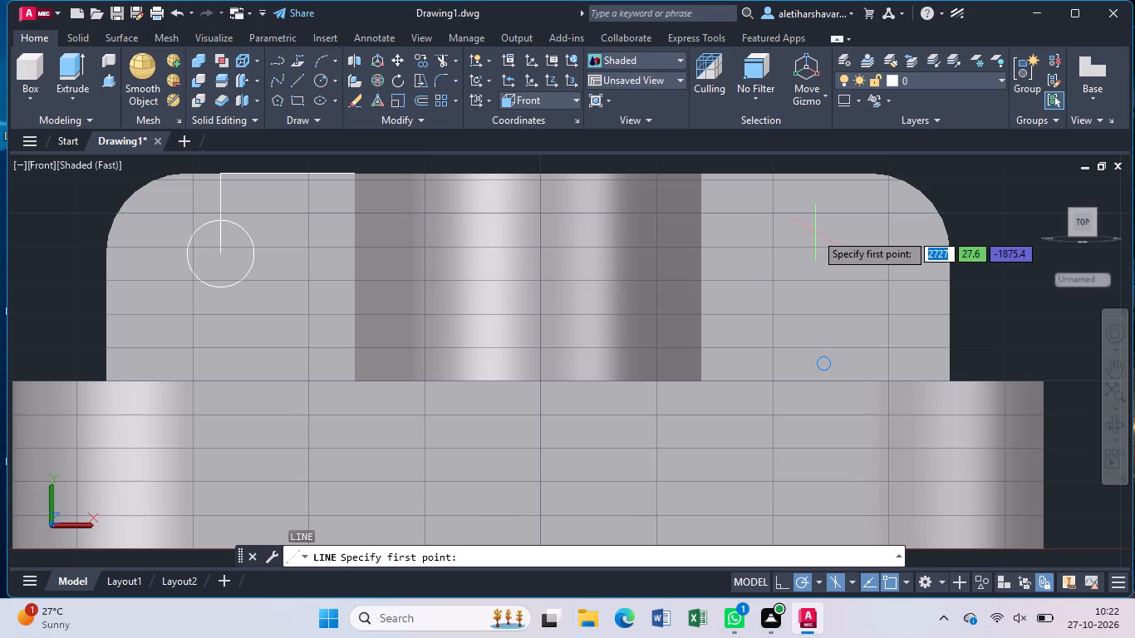
{"action": "left_click", "coordinate": [705, 178]}
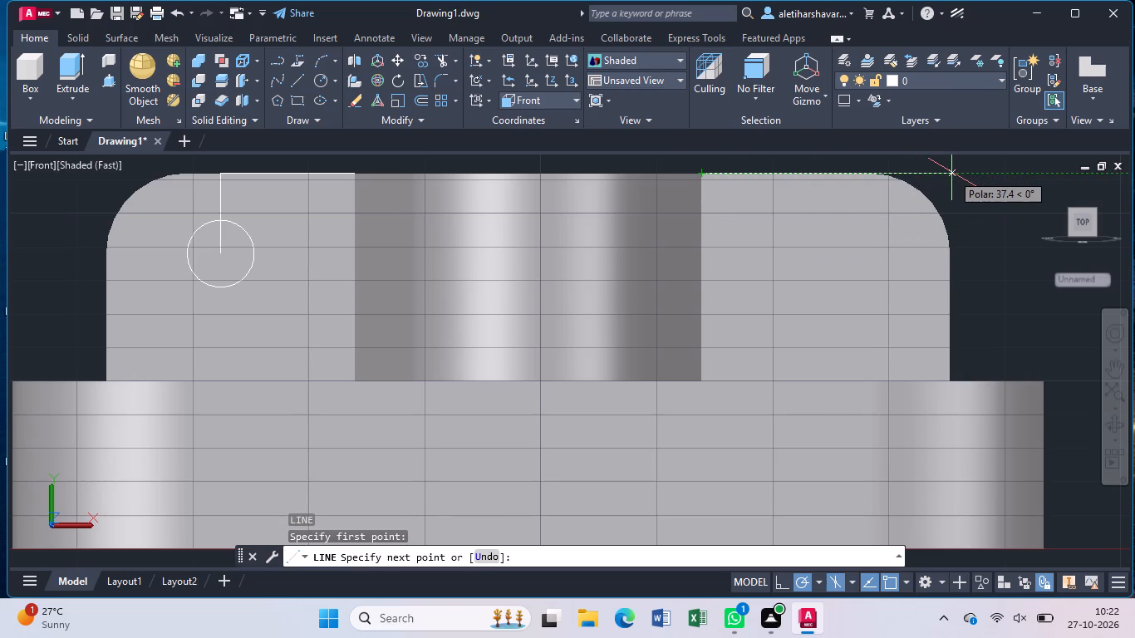
{"action": "type", "text": "20"}
{"action": "key", "text": "Return"}
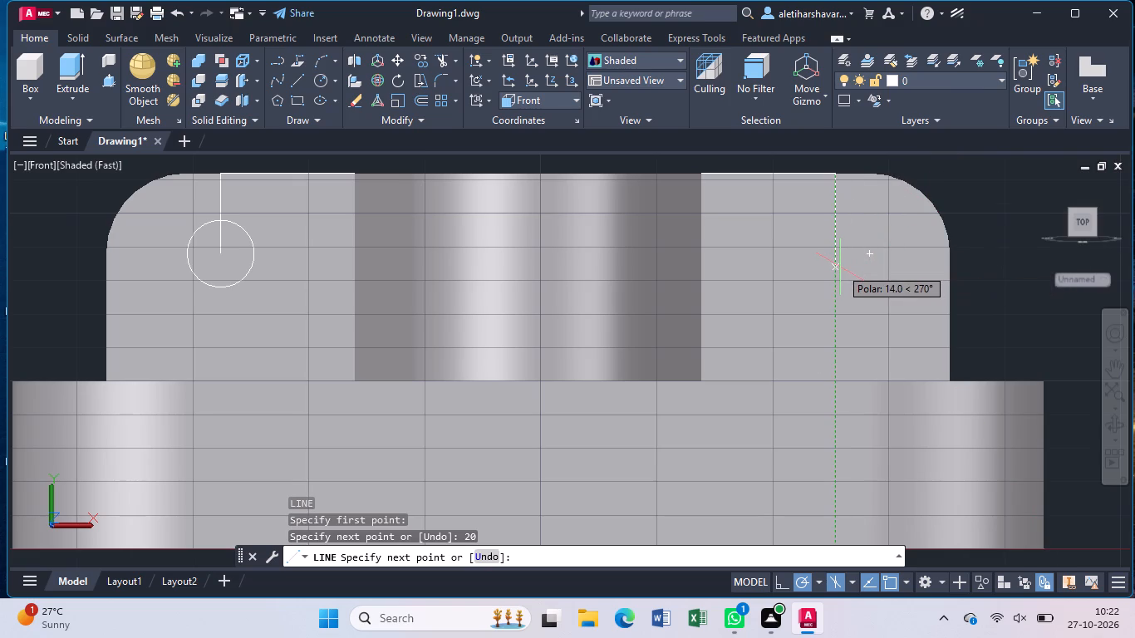
{"action": "type", "text": "12"}
{"action": "key", "text": "Return"}
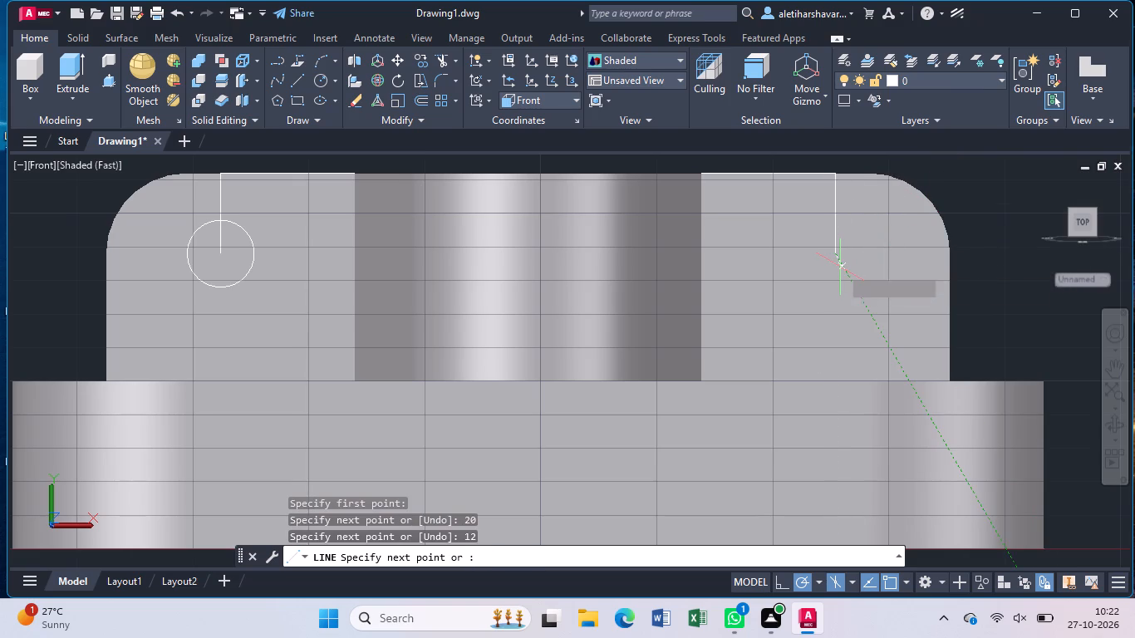
{"action": "key", "text": "Escape"}
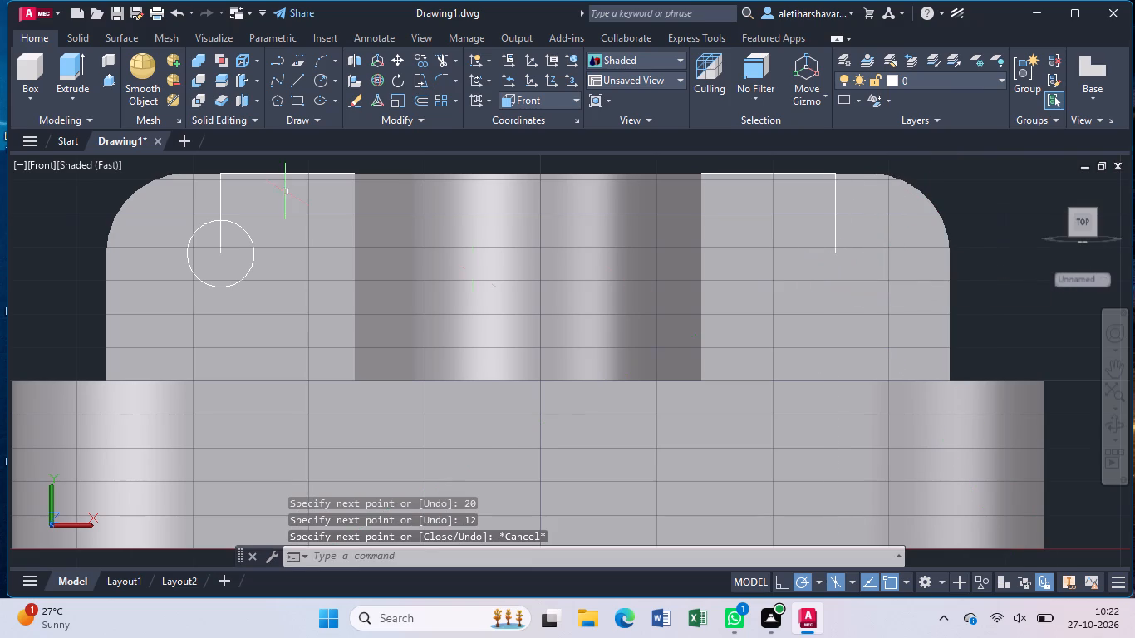
Draw a circle of 5 mm radius centred on the lower end of the right arm's 12 mm line.
{"action": "left_click", "coordinate": [324, 81]}
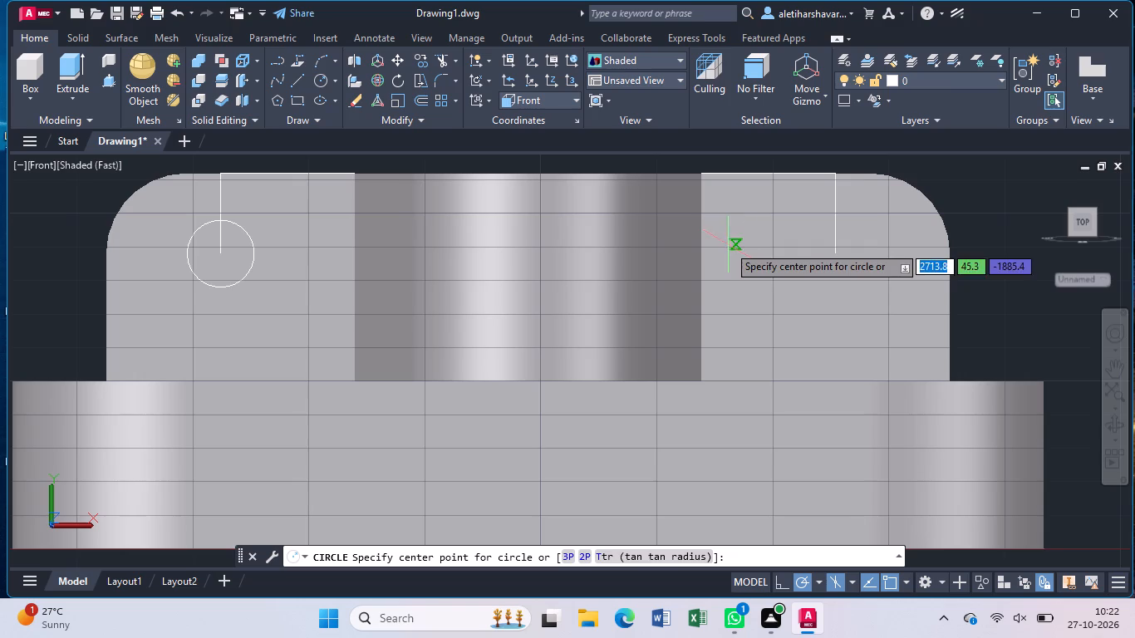
{"action": "left_click", "coordinate": [829, 252]}
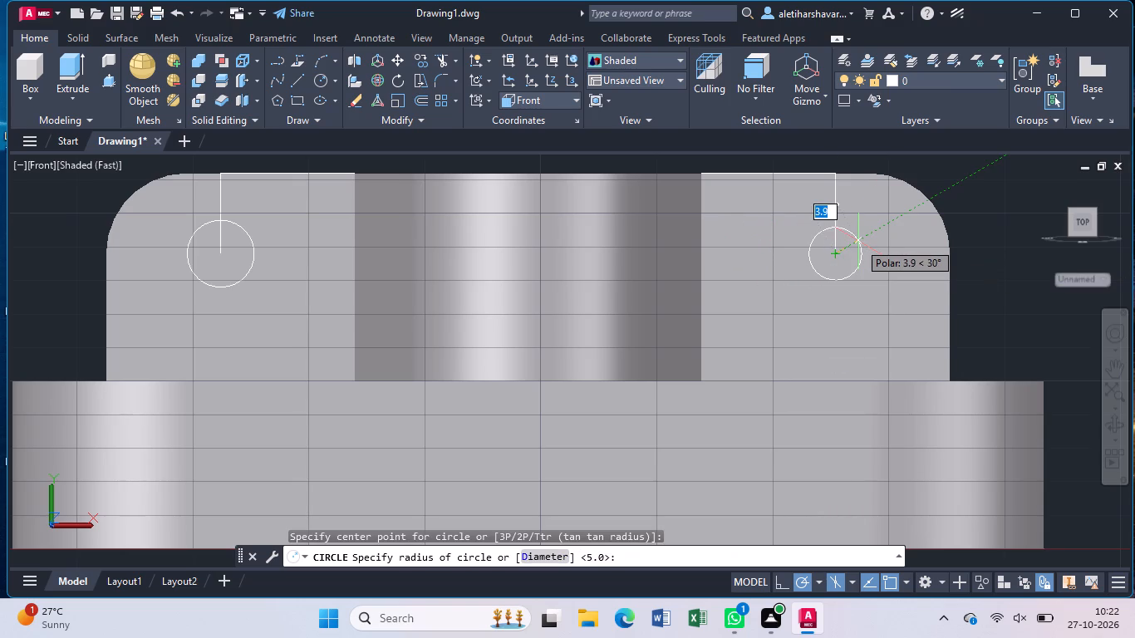
{"action": "key", "text": "5"}
{"action": "key", "text": "Return"}
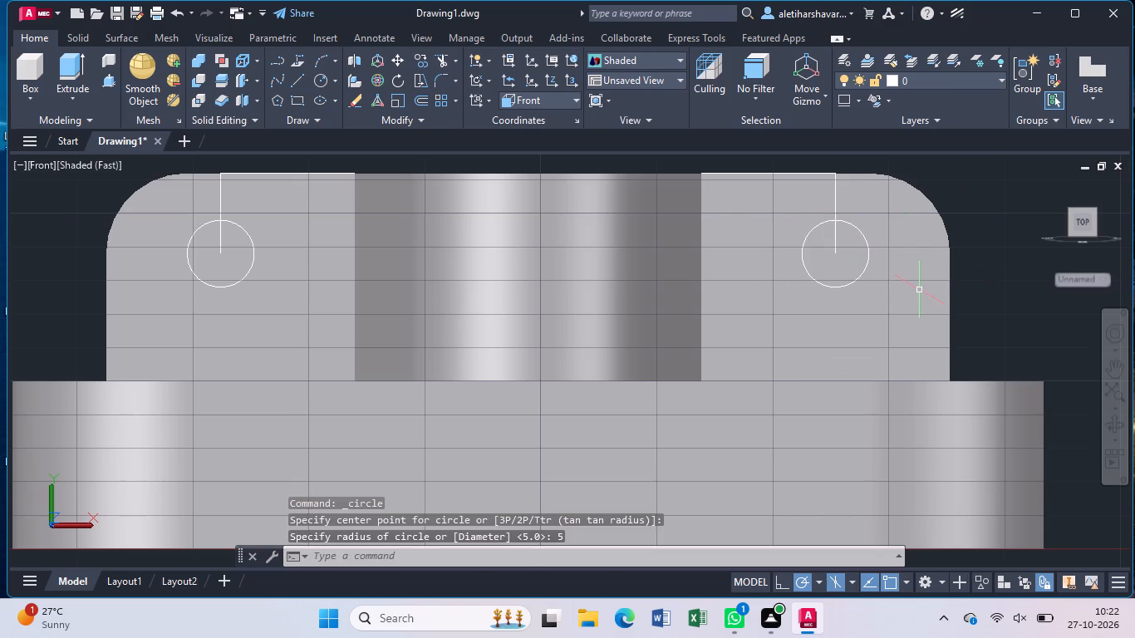
{"action": "key", "text": "Escape"}
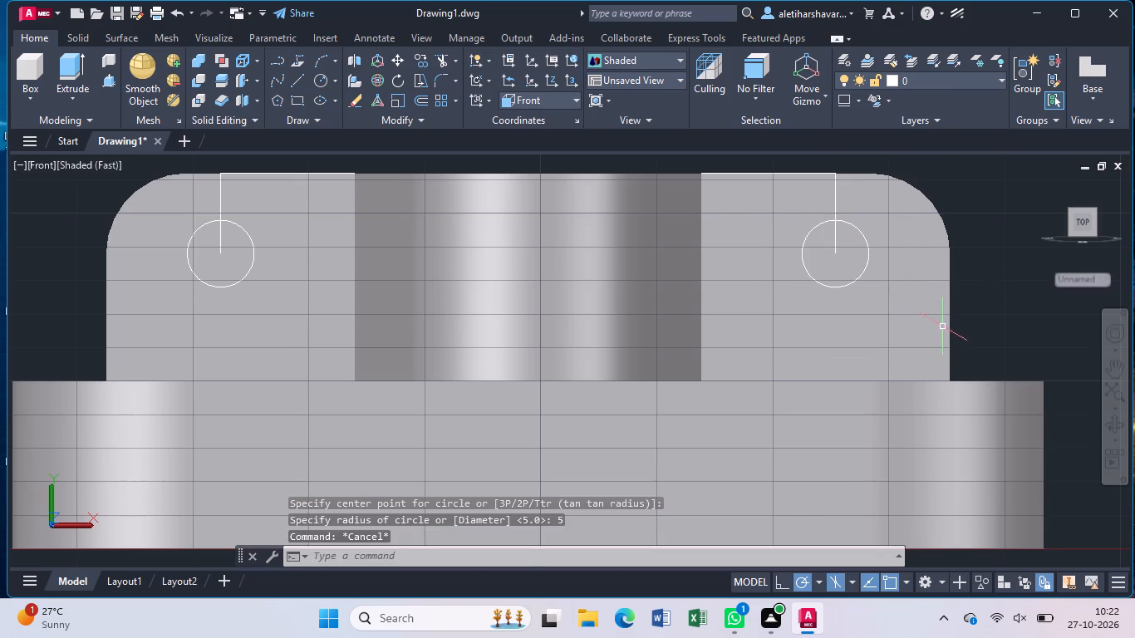
Delete the 12 mm vertical construction lines above the circles on the right and left arms.
{"action": "left_click", "coordinate": [1111, 425]}
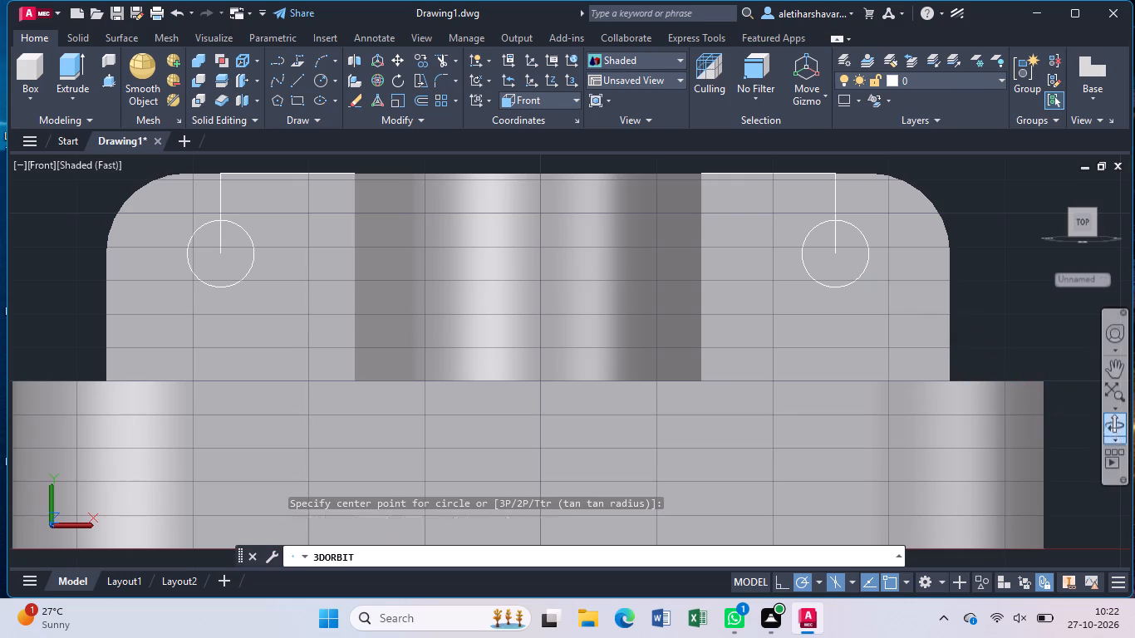
{"action": "left_click_drag", "start_coordinate": [1054, 390], "coordinate": [1042, 432]}
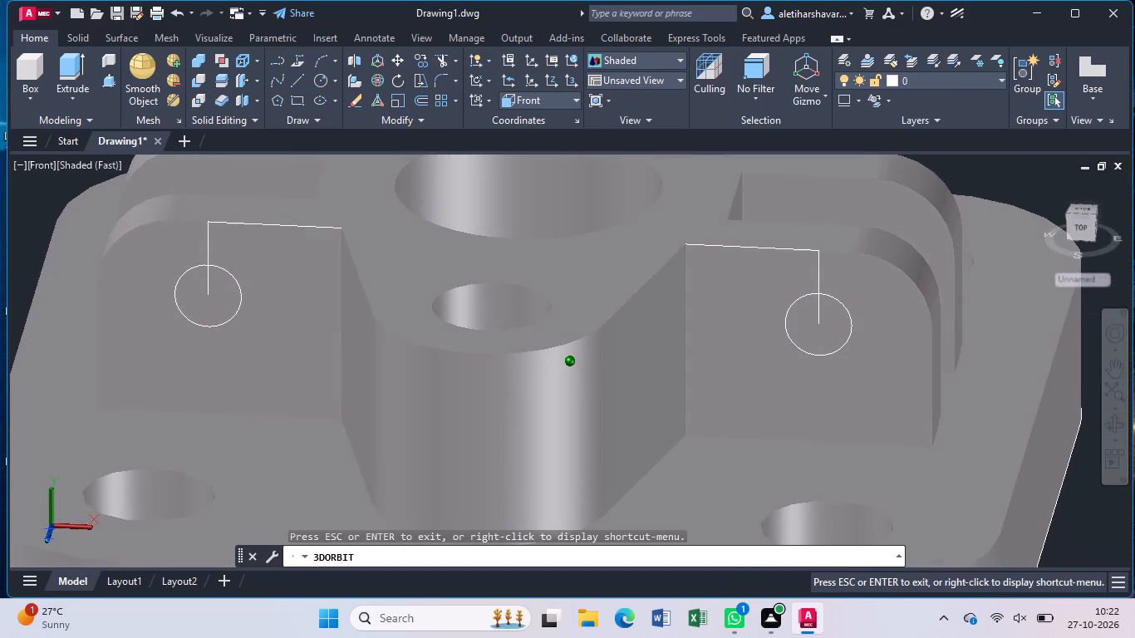
{"action": "left_click_drag", "start_coordinate": [1042, 432], "coordinate": [1047, 450]}
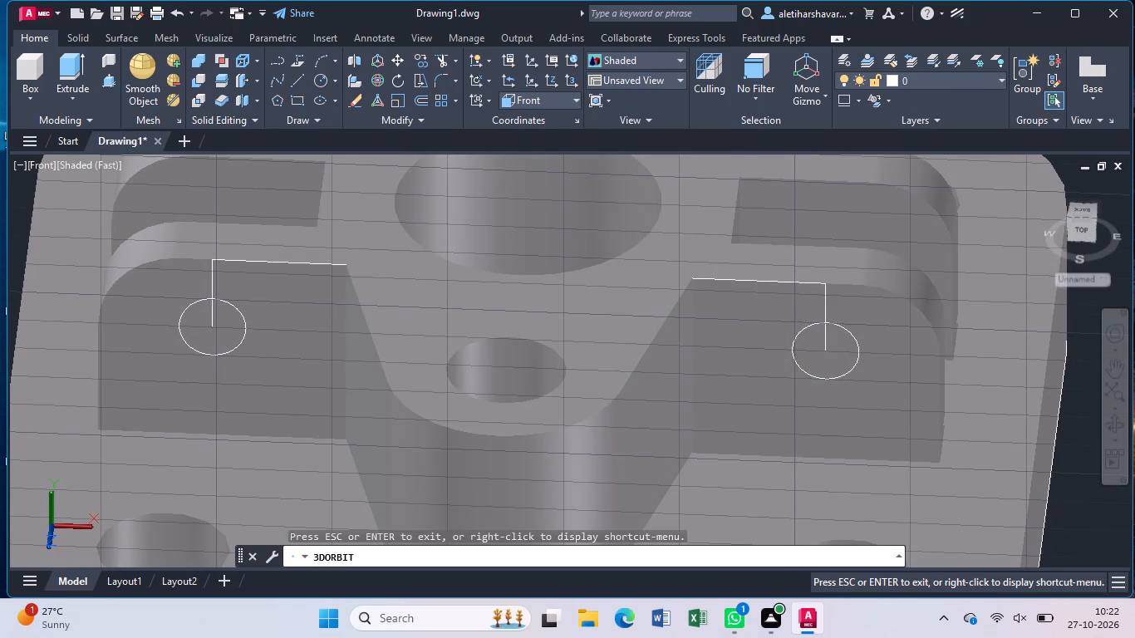
{"action": "key", "text": "Escape"}
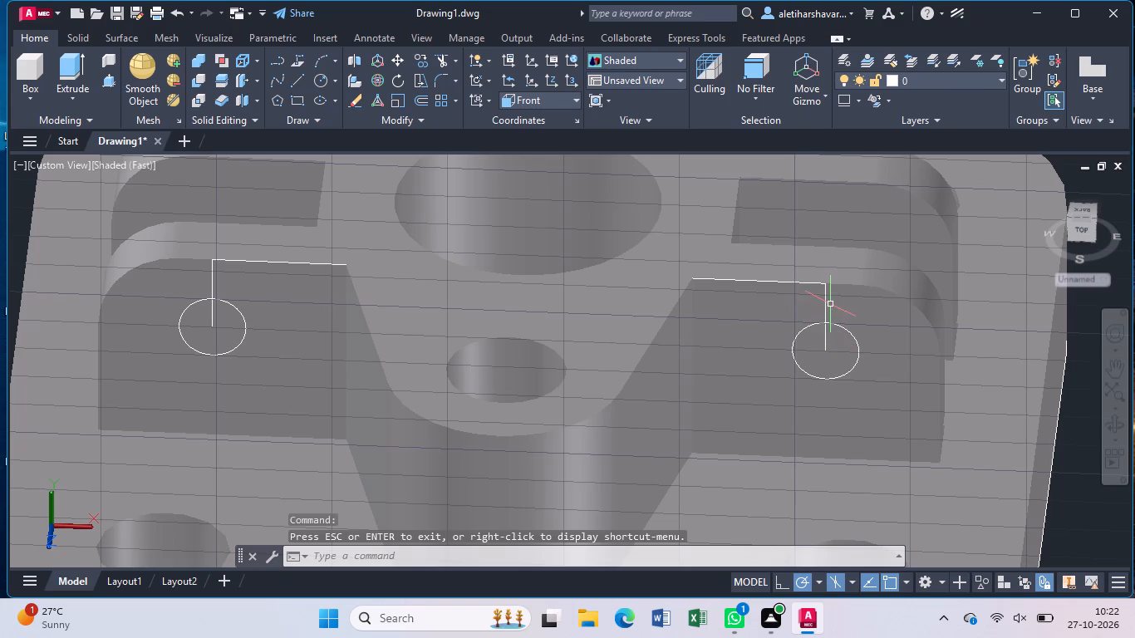
{"action": "left_click", "coordinate": [826, 308]}
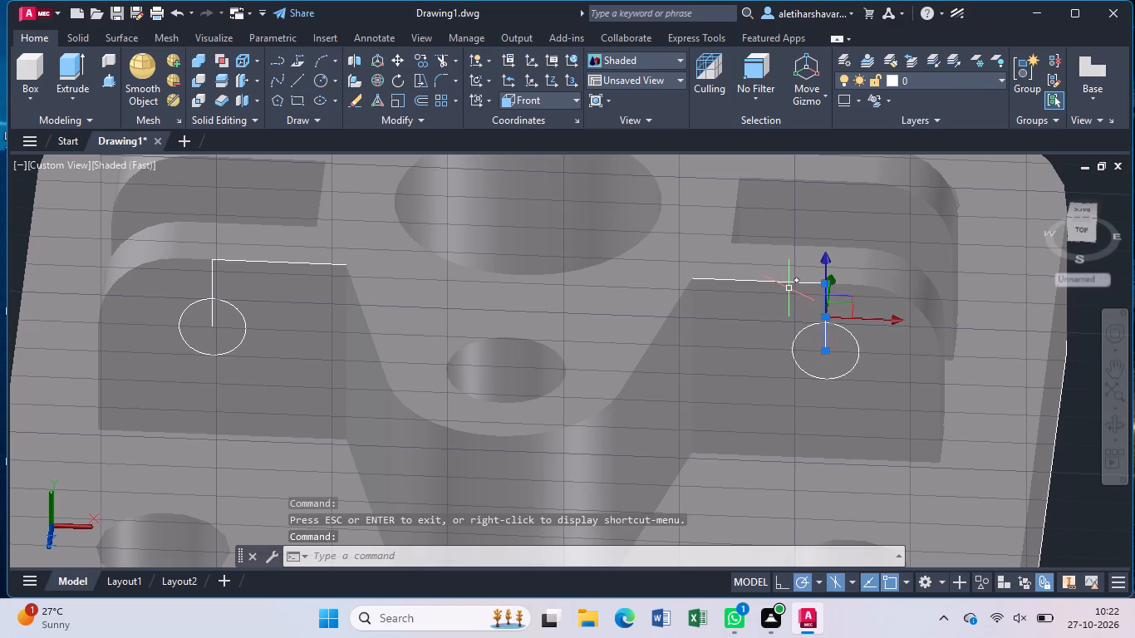
{"action": "key", "text": "Delete"}
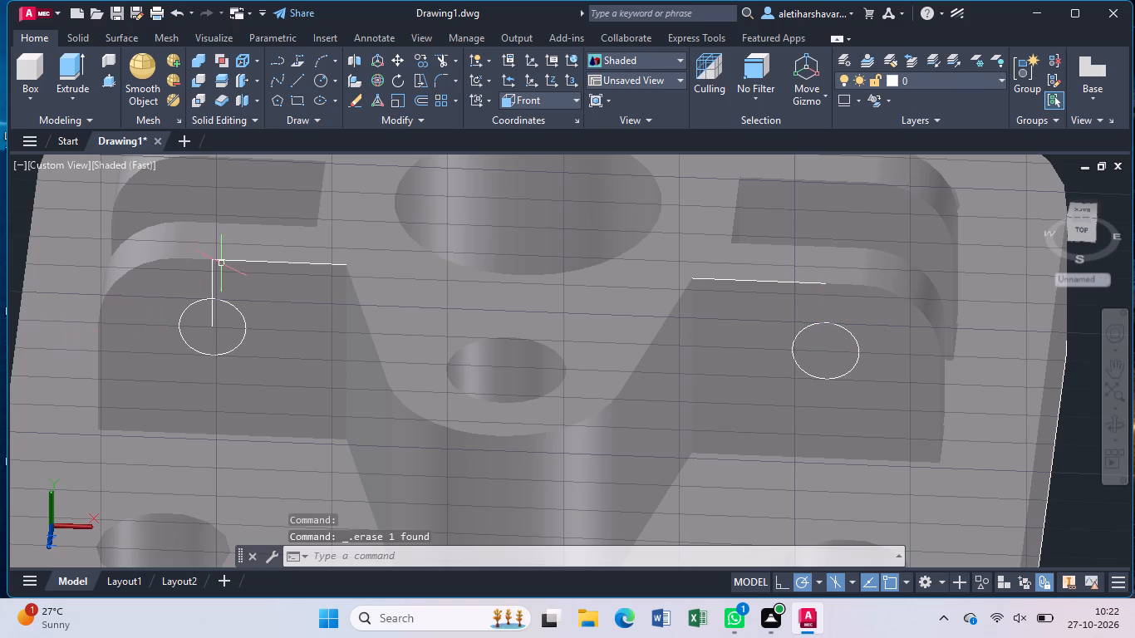
{"action": "left_click", "coordinate": [212, 277]}
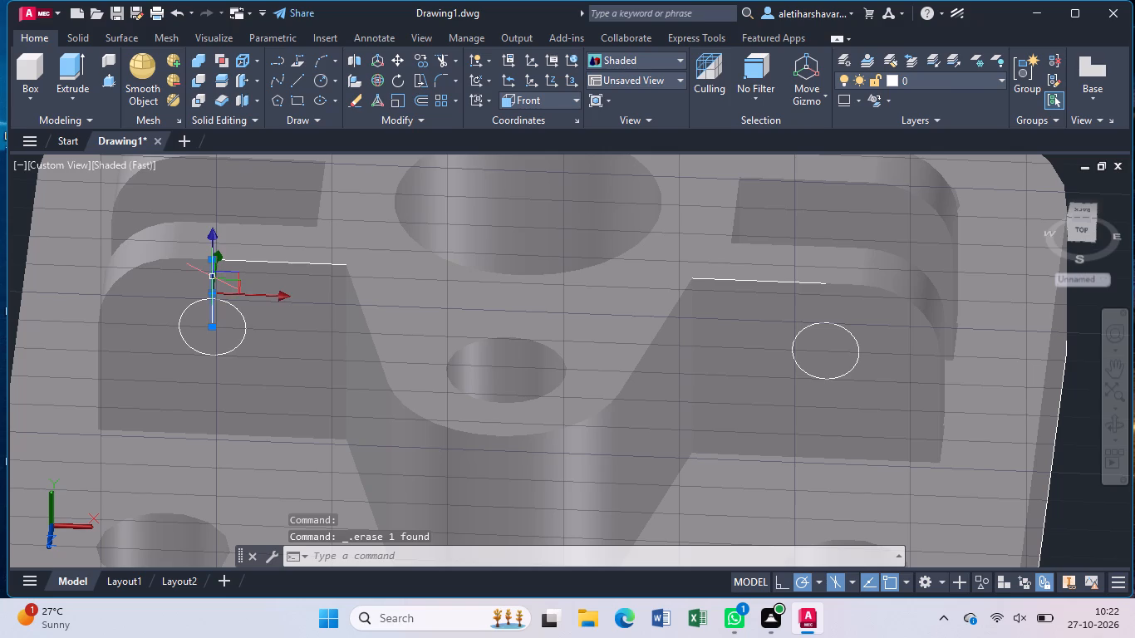
{"action": "key", "text": "Delete"}
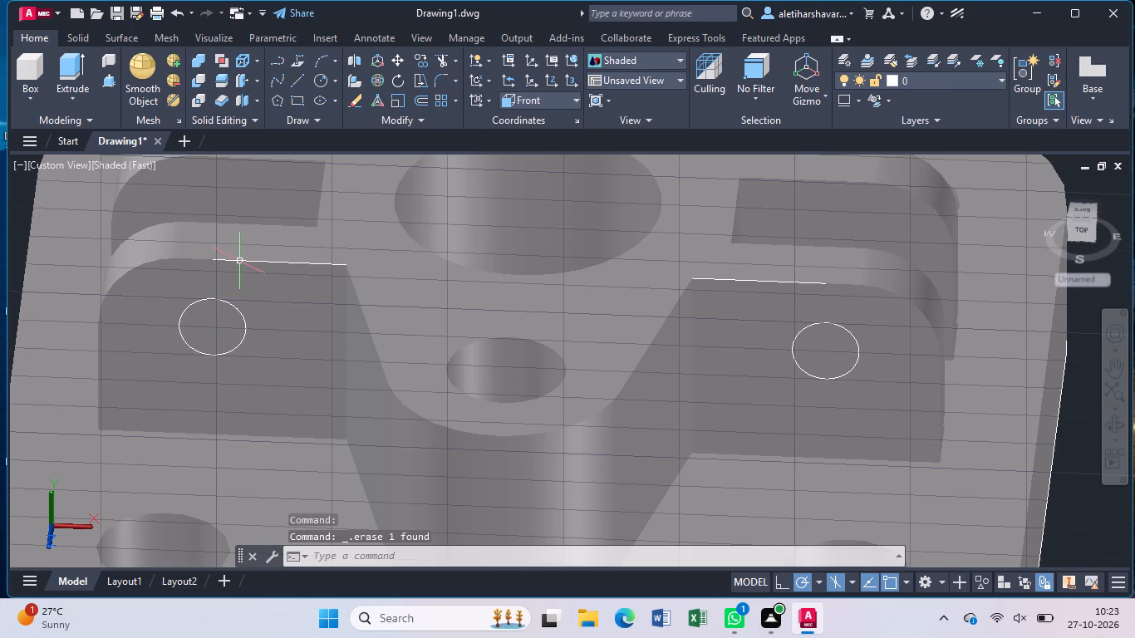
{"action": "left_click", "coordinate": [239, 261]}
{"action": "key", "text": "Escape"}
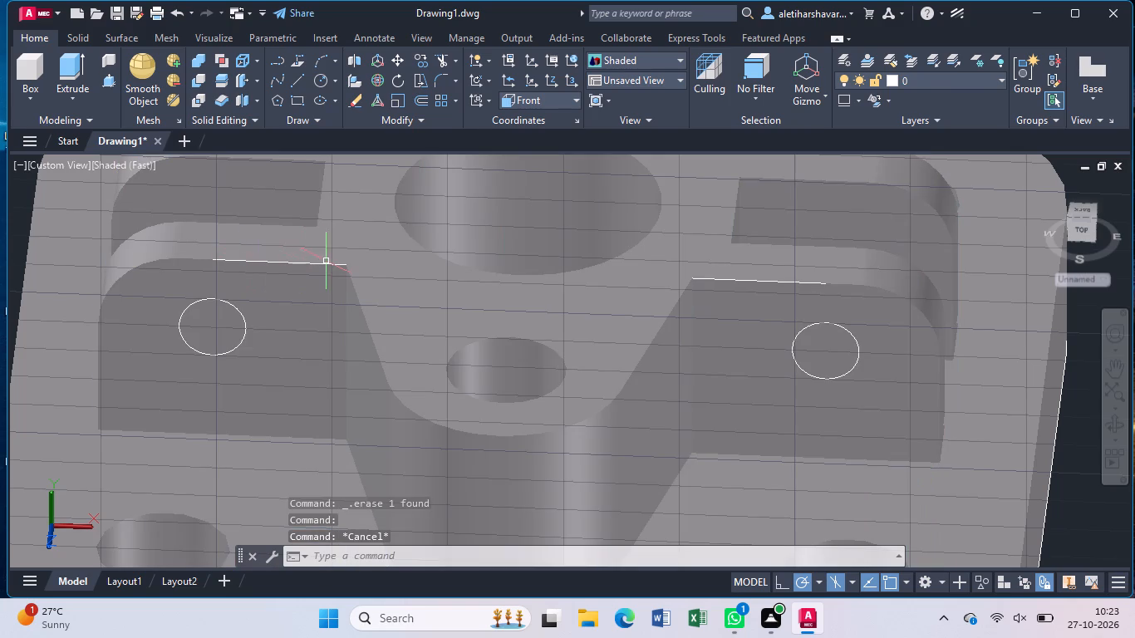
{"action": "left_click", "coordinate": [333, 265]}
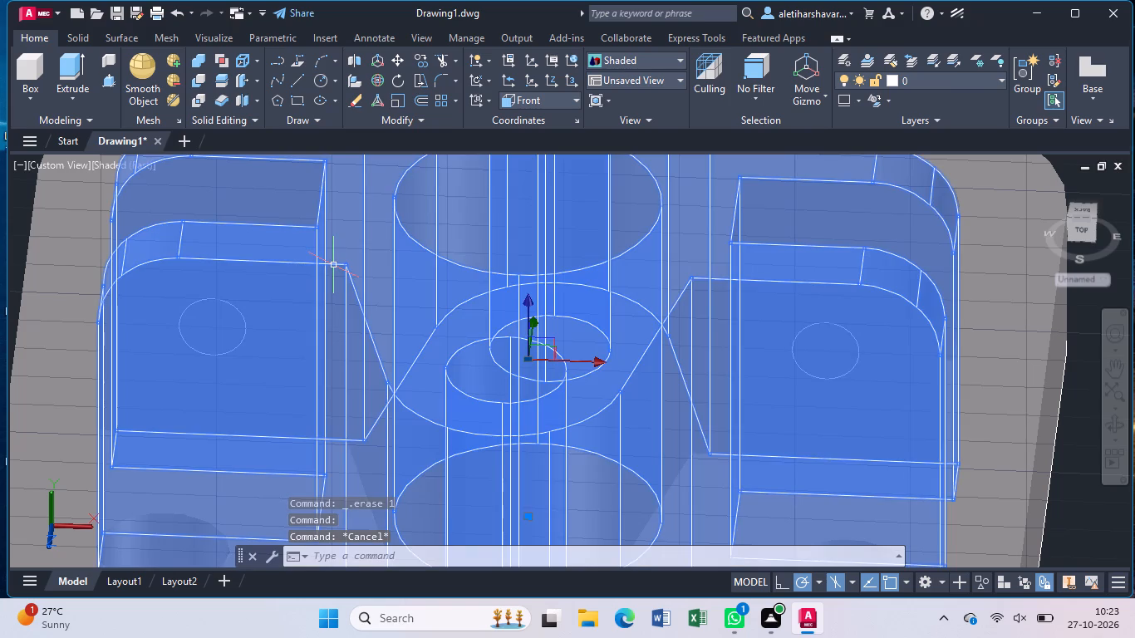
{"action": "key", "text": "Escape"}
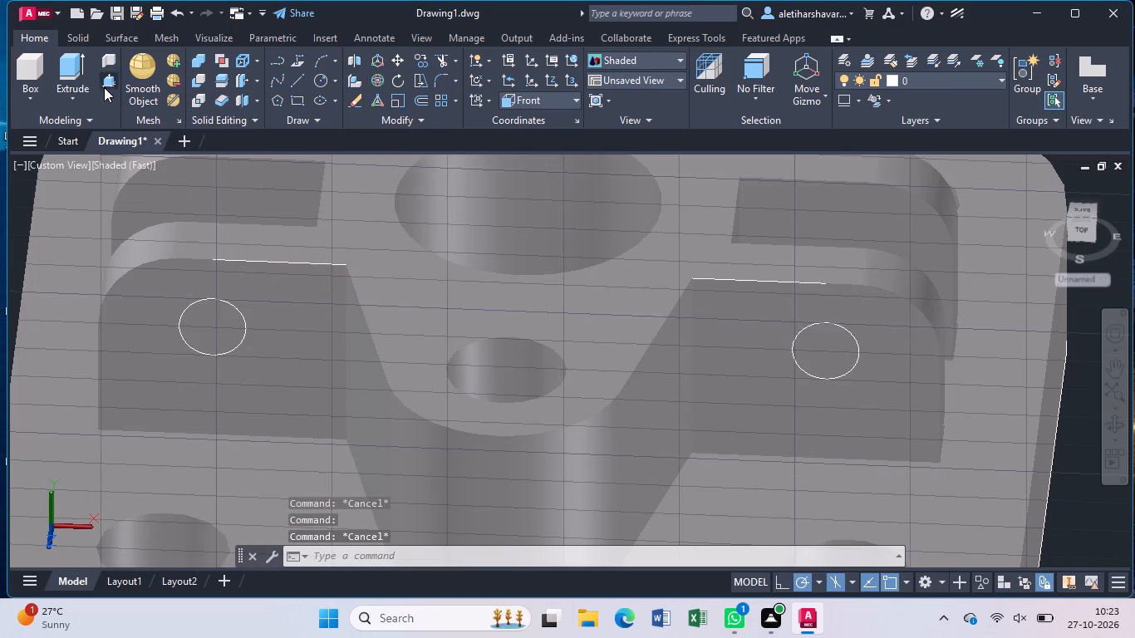
Presspull the circular areas on the left and right arms' front faces back towards the rear arms to cut the arm holes.
{"action": "left_click", "coordinate": [104, 82]}
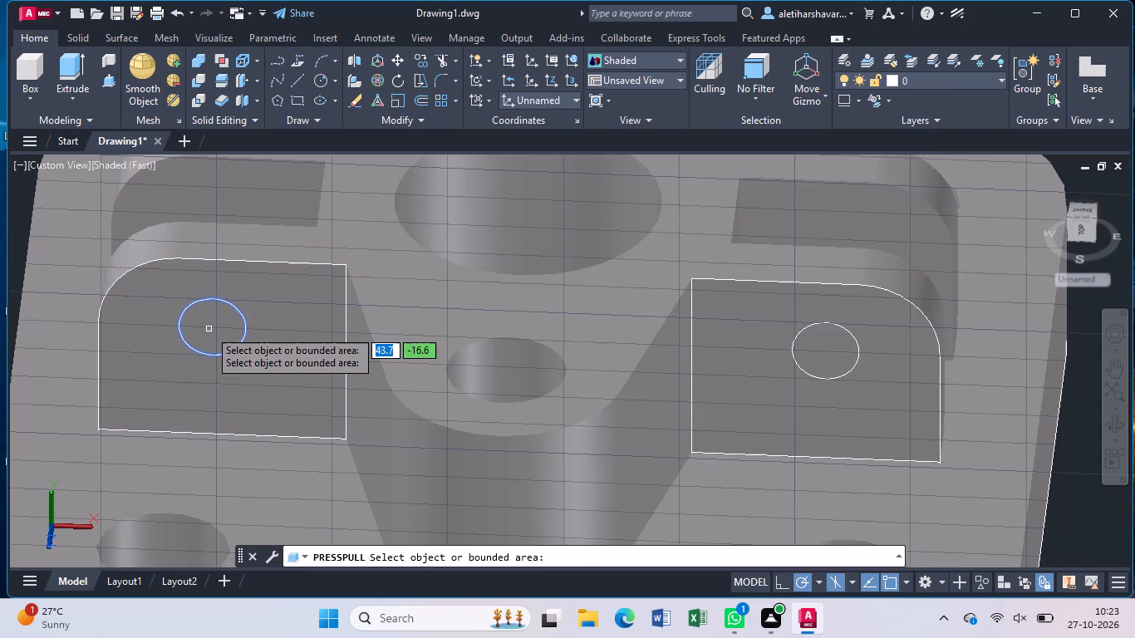
{"action": "left_click", "coordinate": [209, 329]}
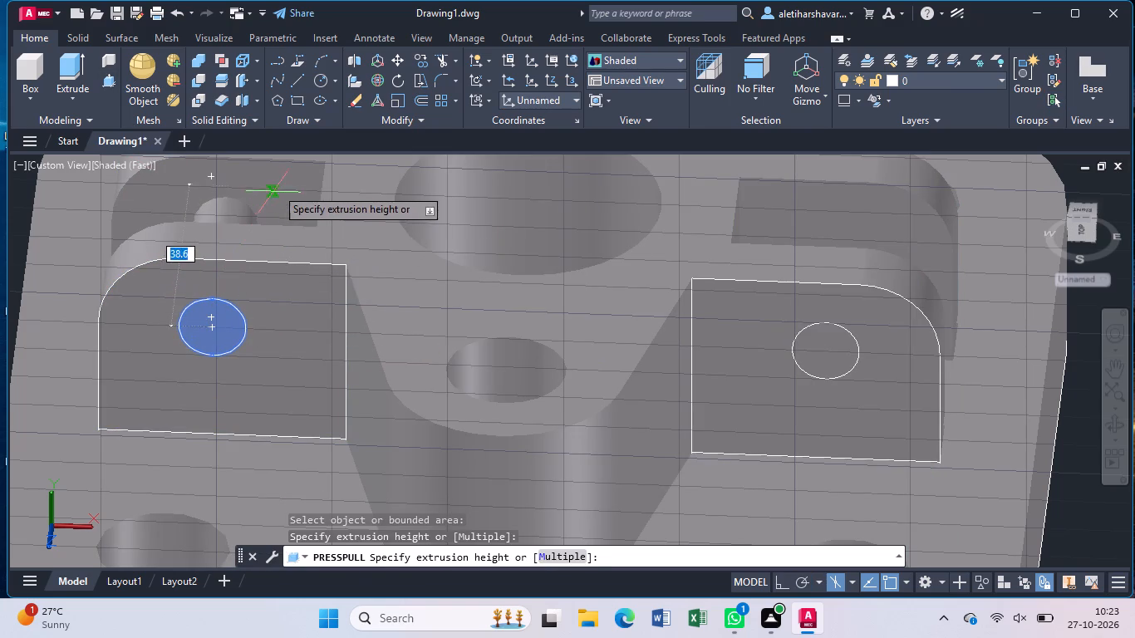
{"action": "left_click", "coordinate": [292, 169]}
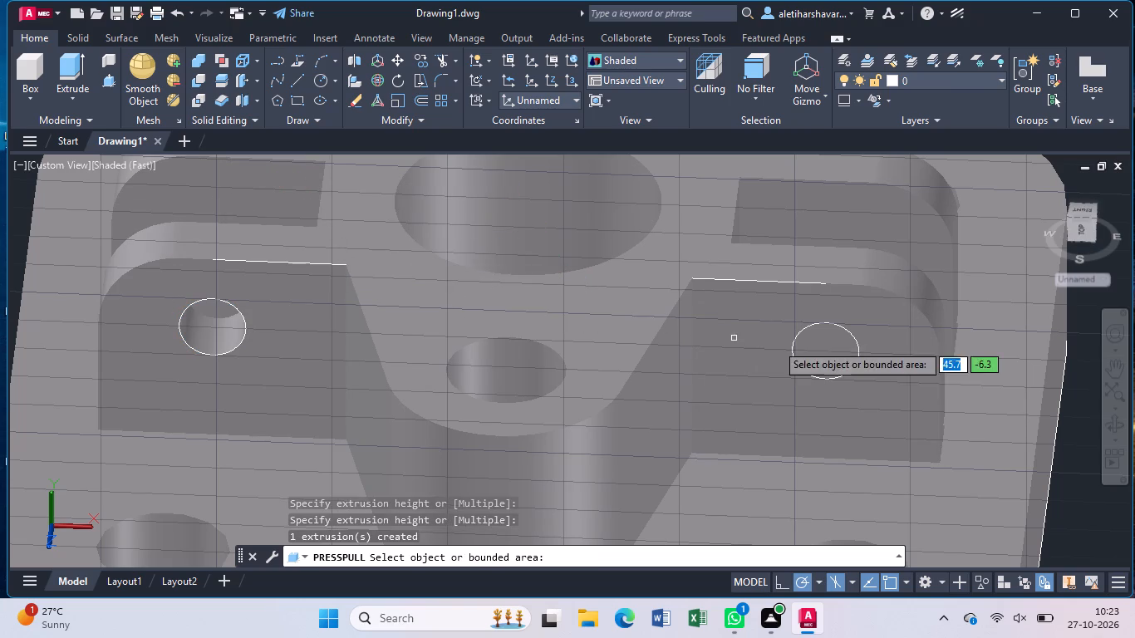
{"action": "left_click", "coordinate": [818, 351]}
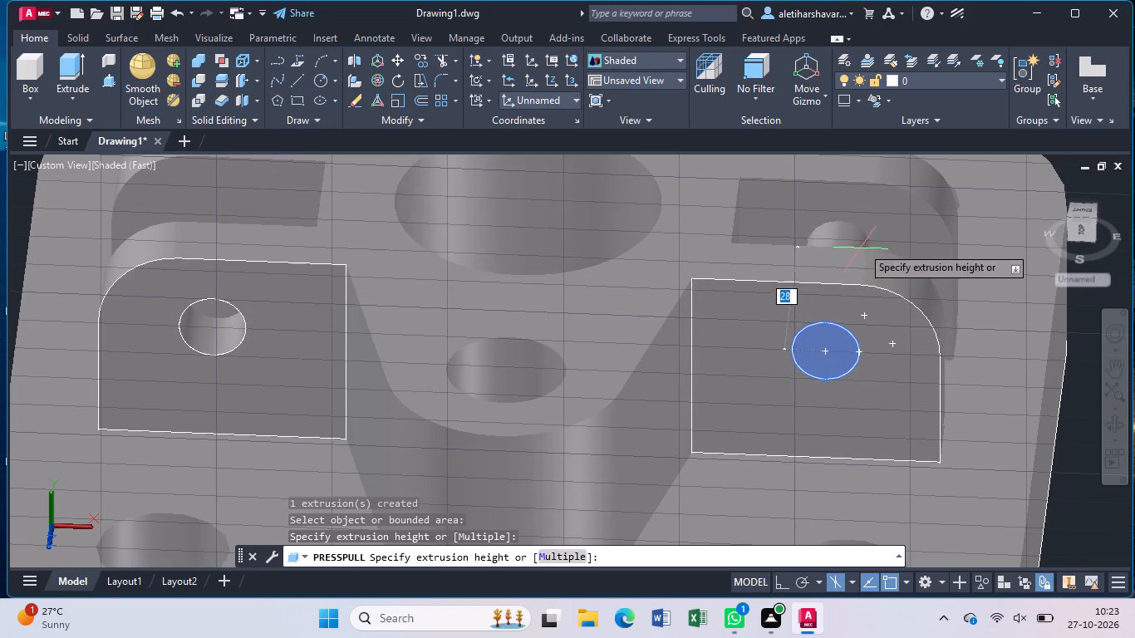
{"action": "left_click", "coordinate": [887, 174]}
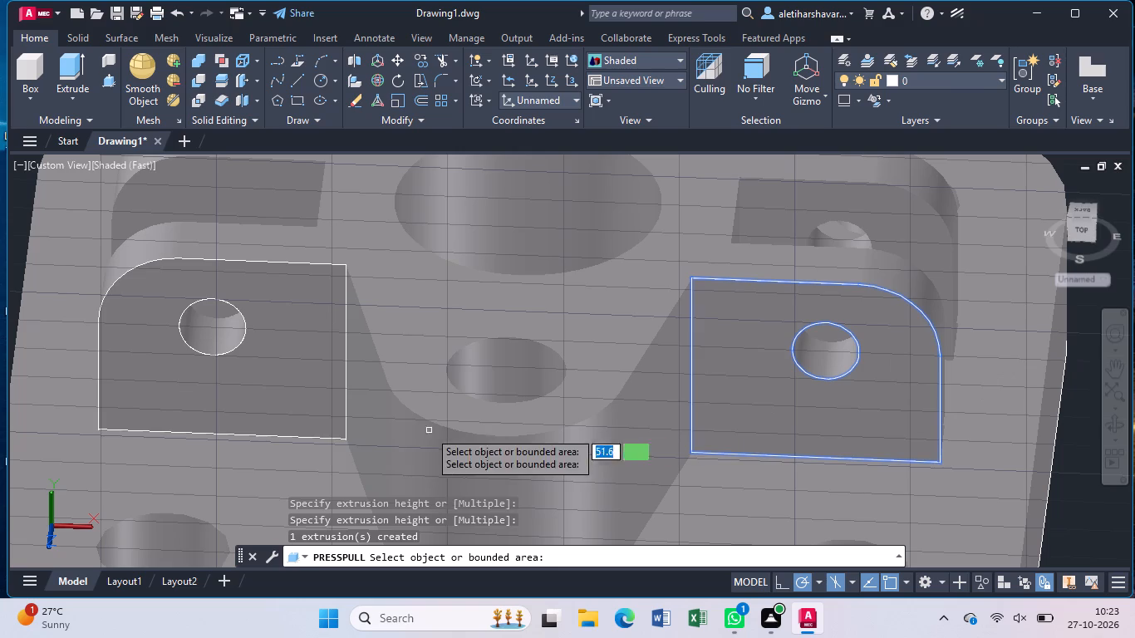
{"action": "key", "text": "Escape"}
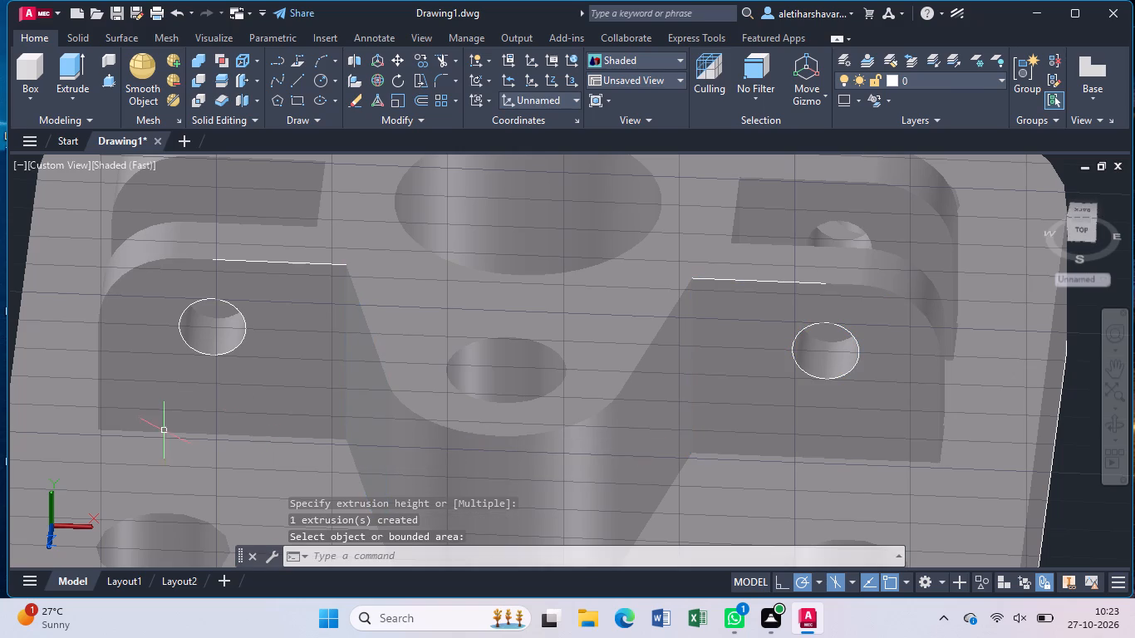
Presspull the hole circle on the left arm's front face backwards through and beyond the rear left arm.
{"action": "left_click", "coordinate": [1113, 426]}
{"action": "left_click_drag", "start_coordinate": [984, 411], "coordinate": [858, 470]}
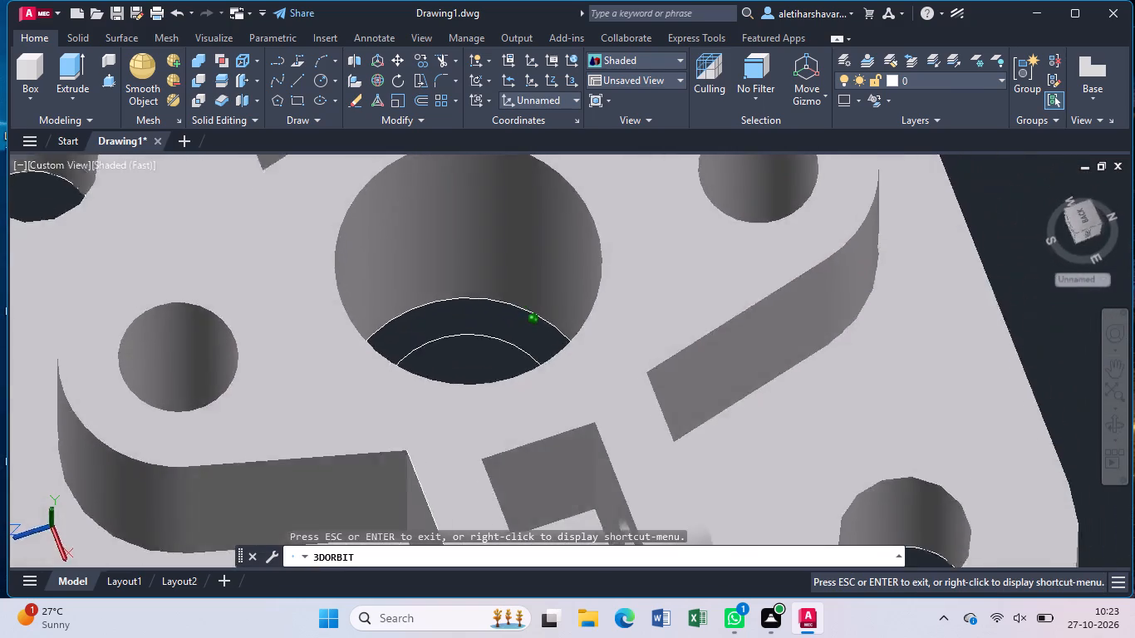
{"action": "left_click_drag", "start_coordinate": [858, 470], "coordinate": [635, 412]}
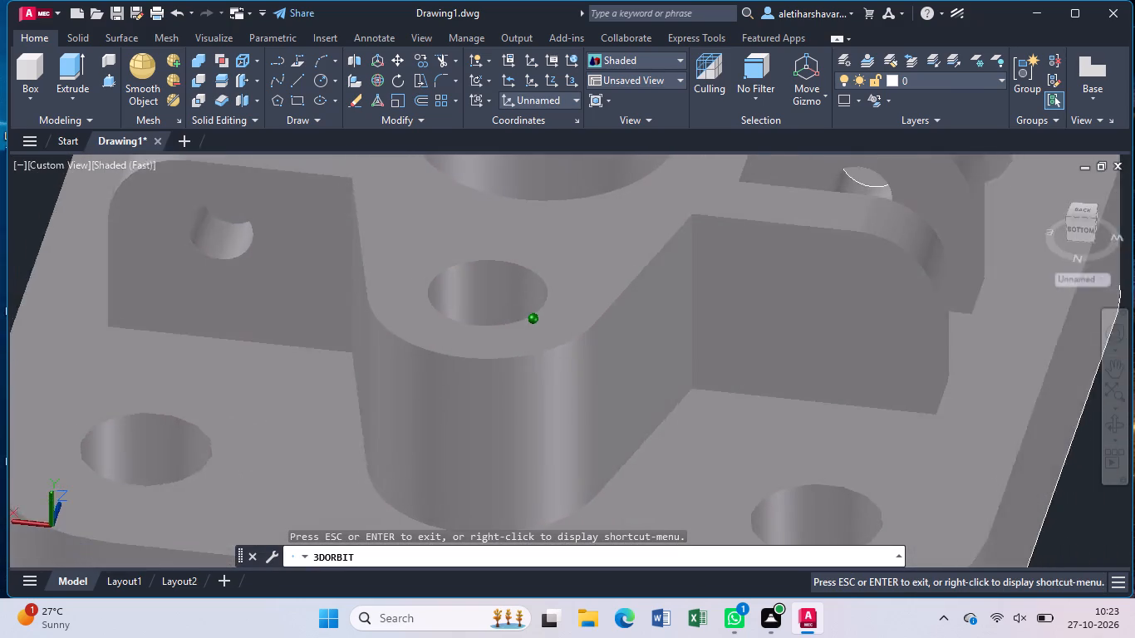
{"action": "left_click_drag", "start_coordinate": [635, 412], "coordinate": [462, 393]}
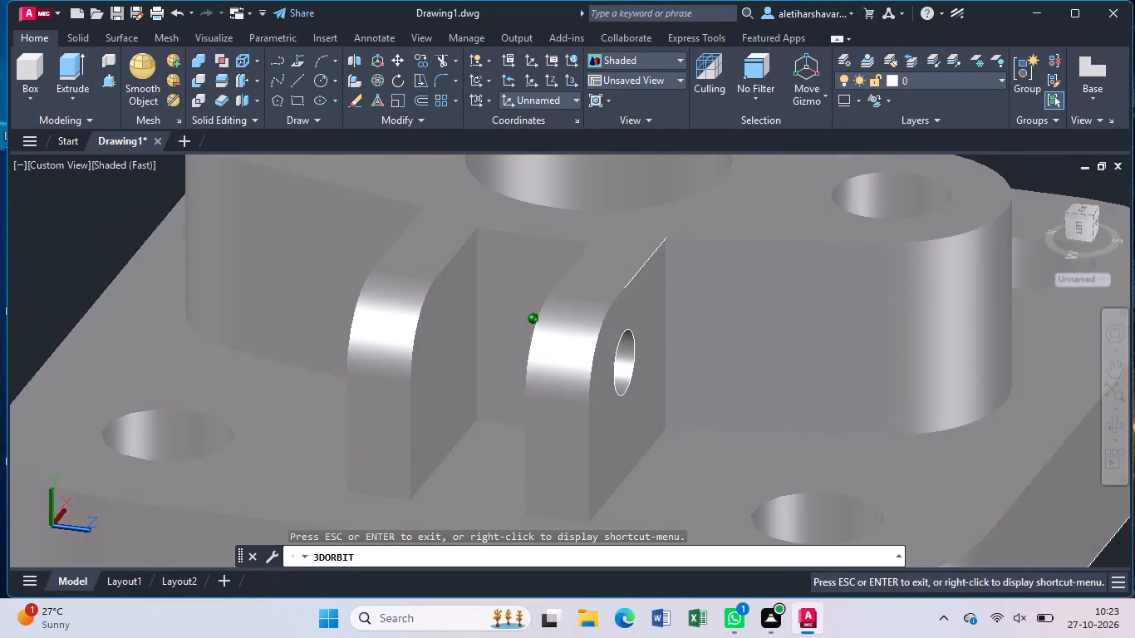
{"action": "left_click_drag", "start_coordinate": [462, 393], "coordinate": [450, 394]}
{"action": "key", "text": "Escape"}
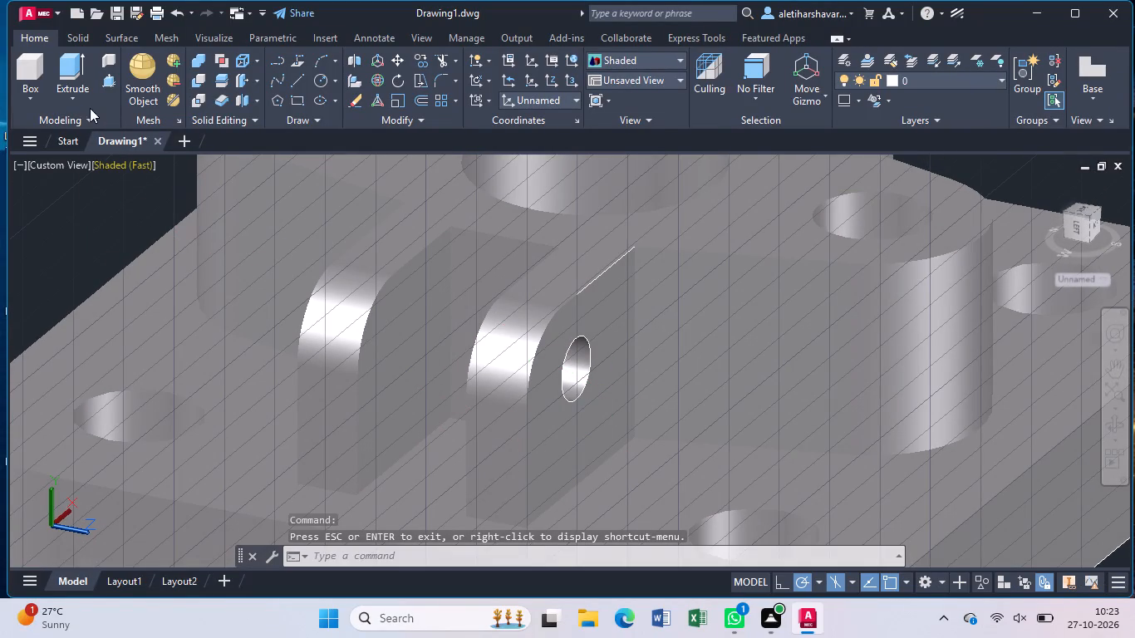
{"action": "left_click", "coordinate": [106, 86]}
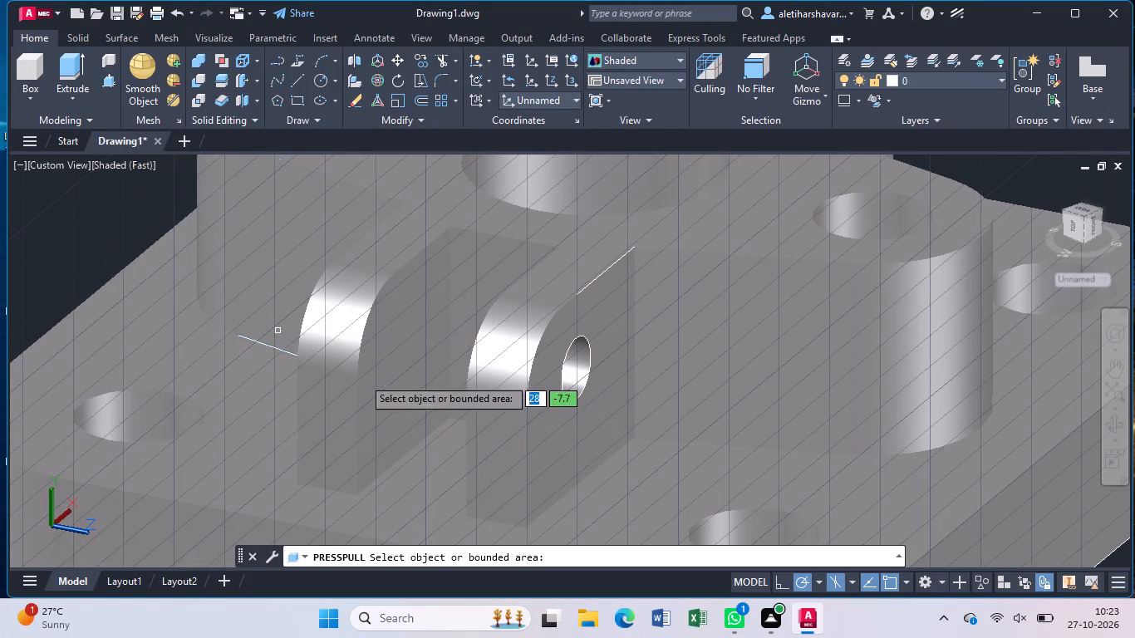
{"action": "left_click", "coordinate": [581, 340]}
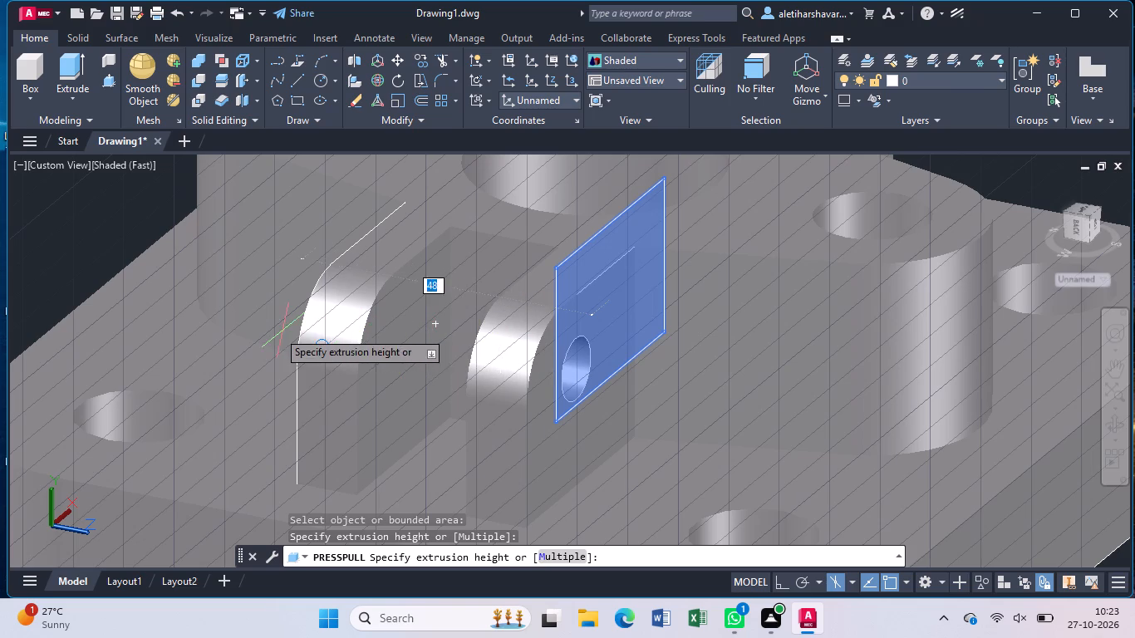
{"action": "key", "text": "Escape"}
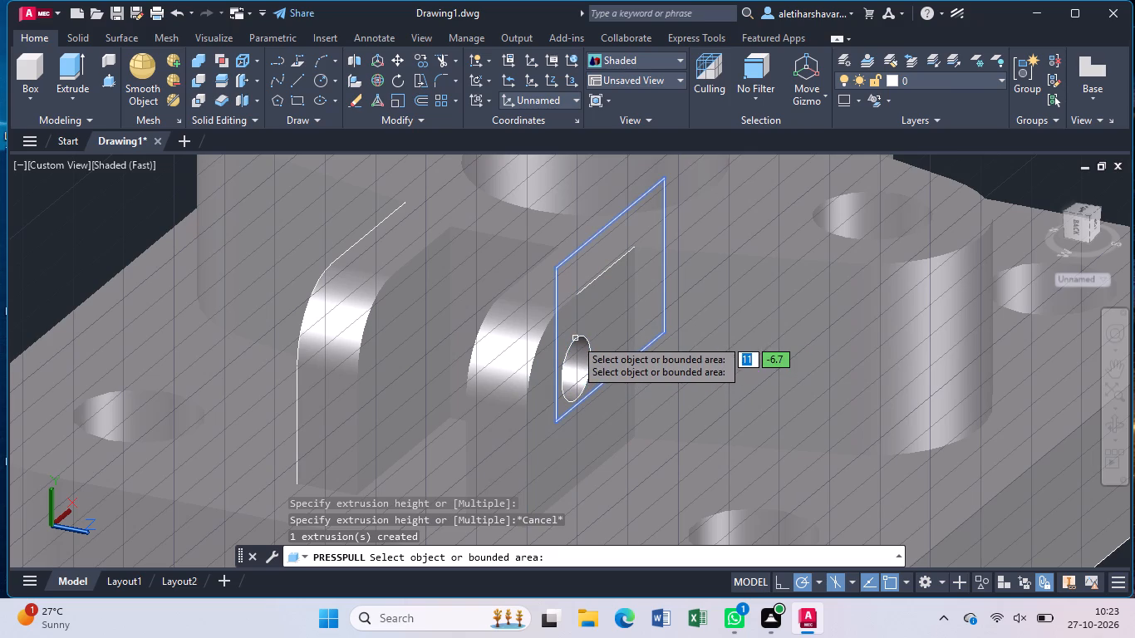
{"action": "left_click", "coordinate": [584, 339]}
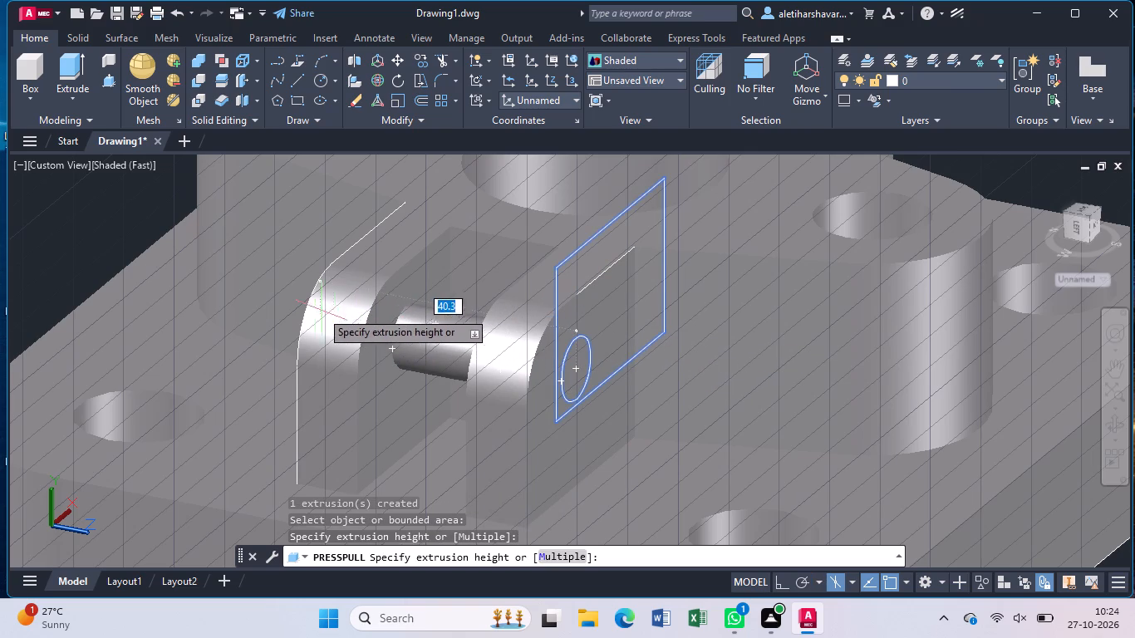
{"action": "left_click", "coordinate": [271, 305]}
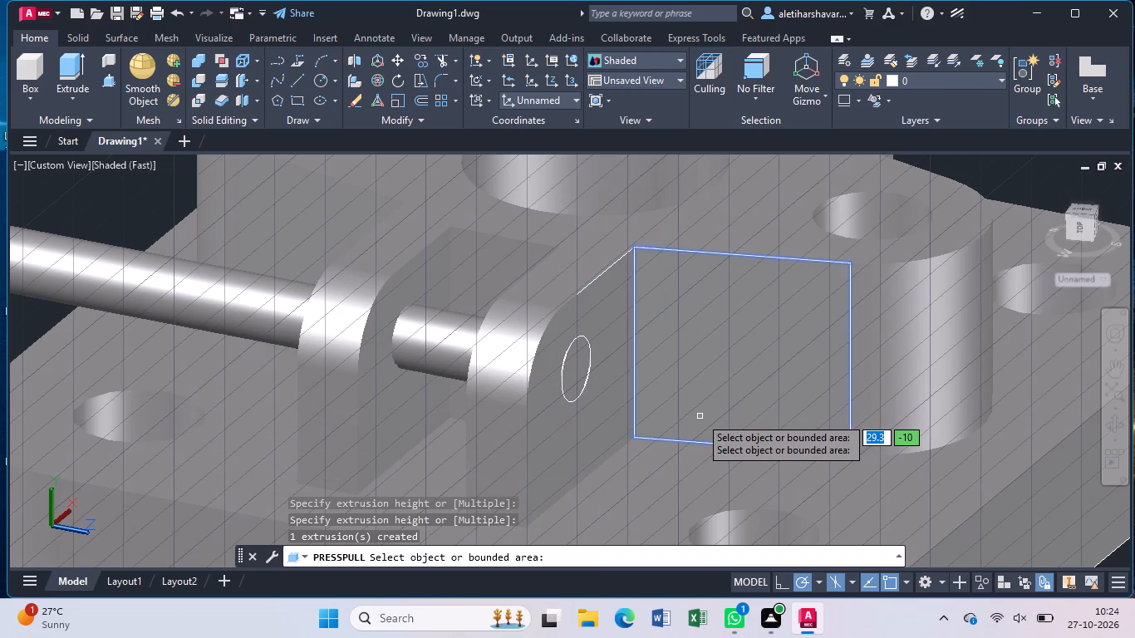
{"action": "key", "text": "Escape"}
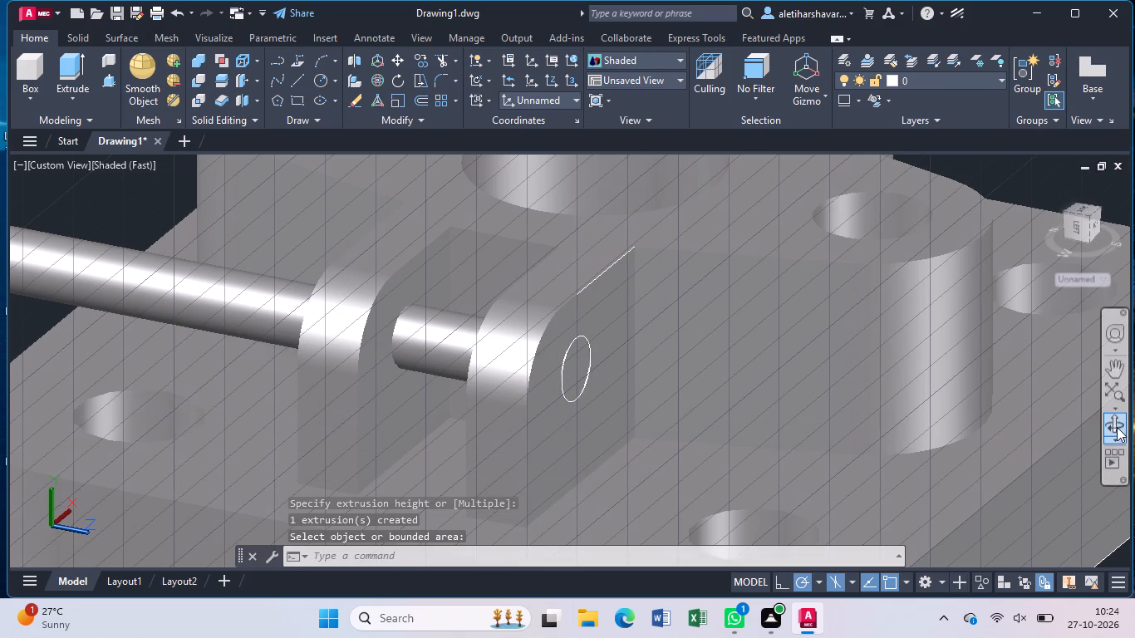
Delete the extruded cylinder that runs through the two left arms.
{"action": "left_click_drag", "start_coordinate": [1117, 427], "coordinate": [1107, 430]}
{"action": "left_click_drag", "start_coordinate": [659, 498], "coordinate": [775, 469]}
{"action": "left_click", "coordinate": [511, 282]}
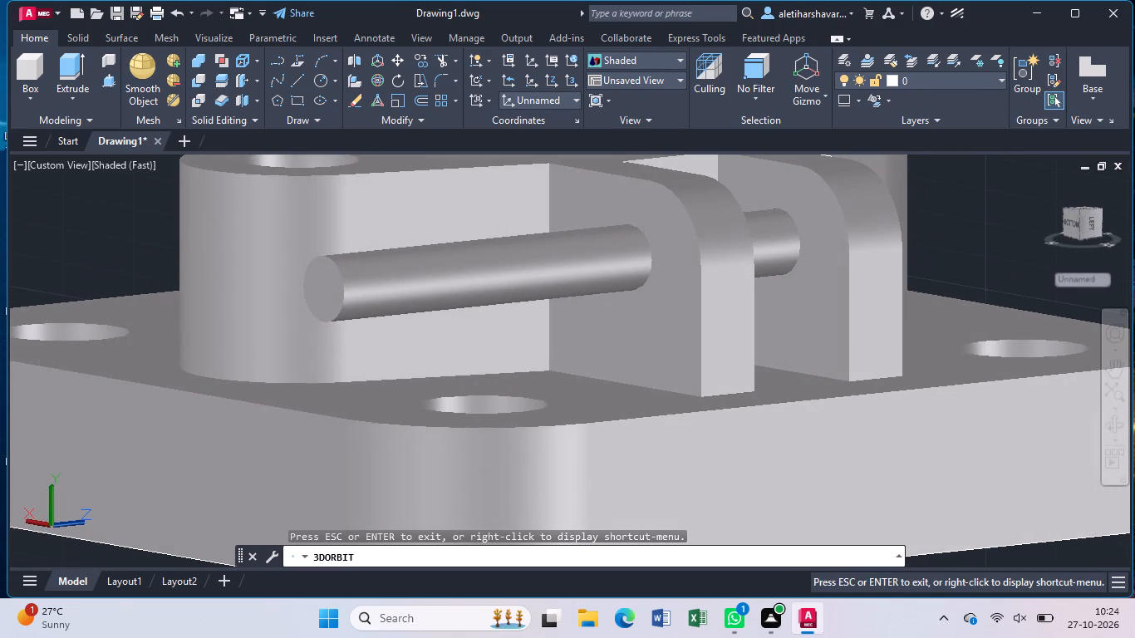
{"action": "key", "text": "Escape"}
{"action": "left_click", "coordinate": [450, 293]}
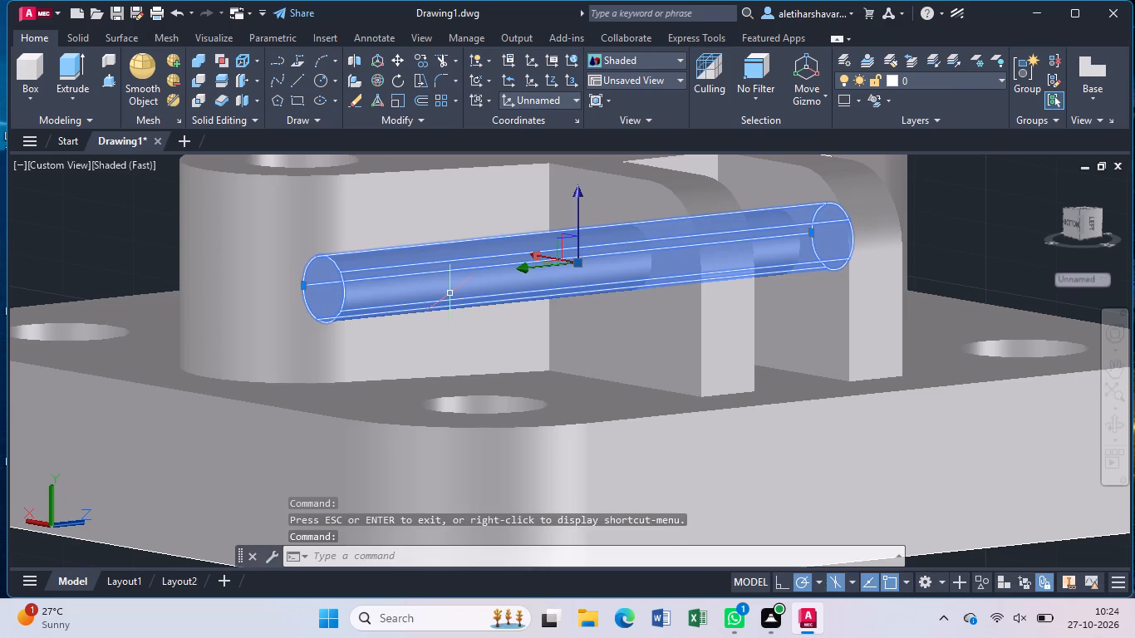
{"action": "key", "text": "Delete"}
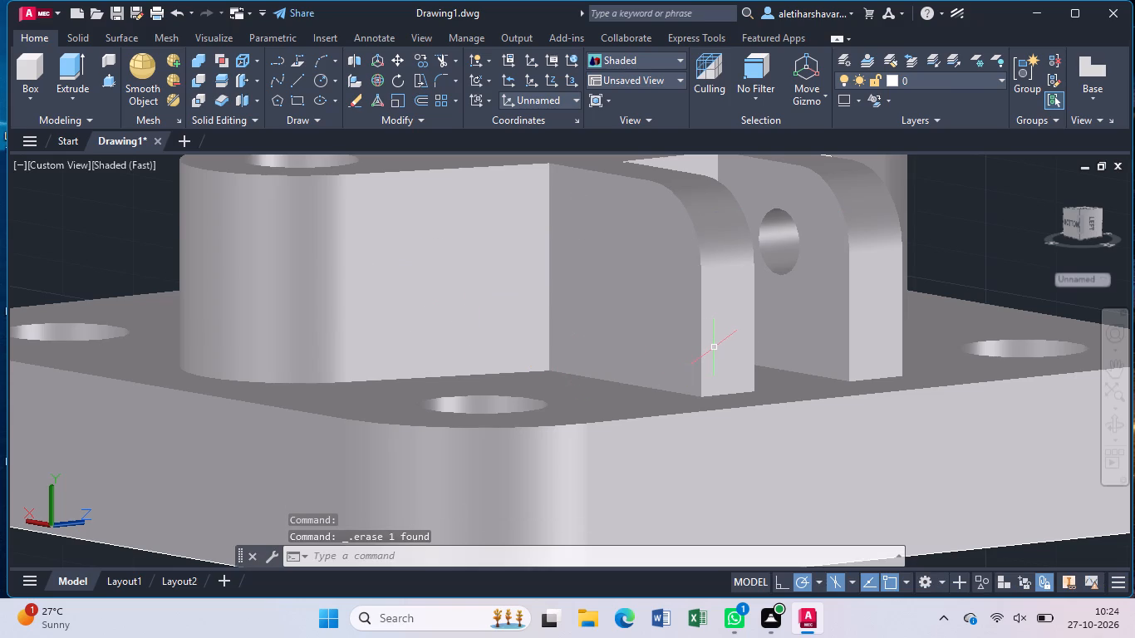
Examine the left arms, their holes and the base plate from several sides, including the underside.
{"action": "middle_click_drag", "start_coordinate": [714, 347], "coordinate": [643, 376]}
{"action": "middle_click_drag", "start_coordinate": [631, 380], "coordinate": [603, 385]}
{"action": "middle_click", "coordinate": [581, 390]}
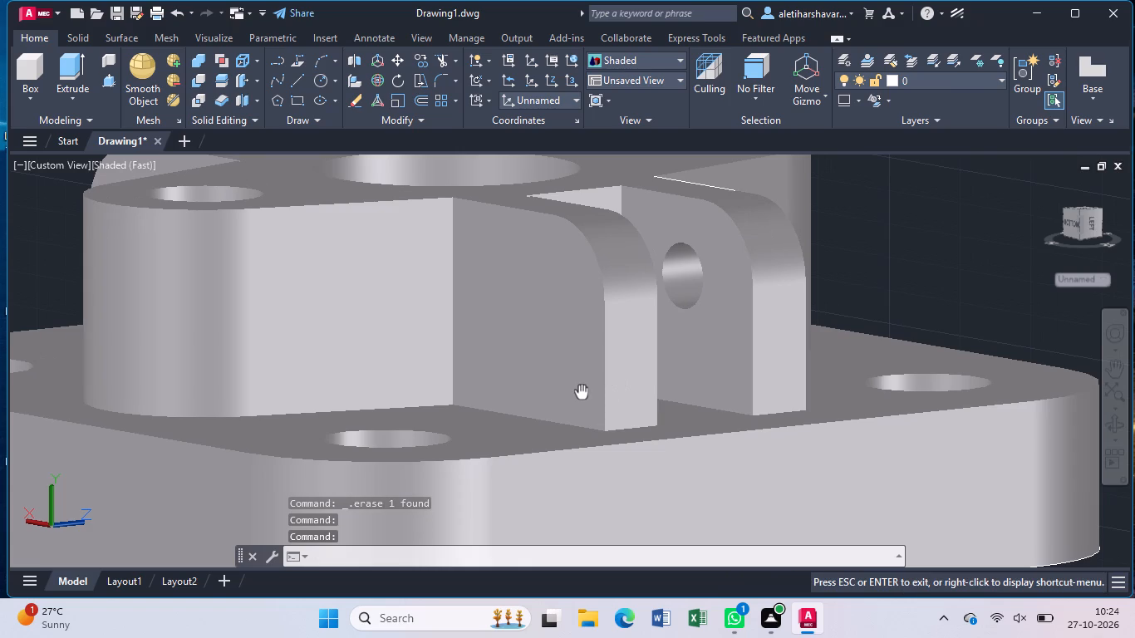
{"action": "left_click", "coordinate": [548, 381]}
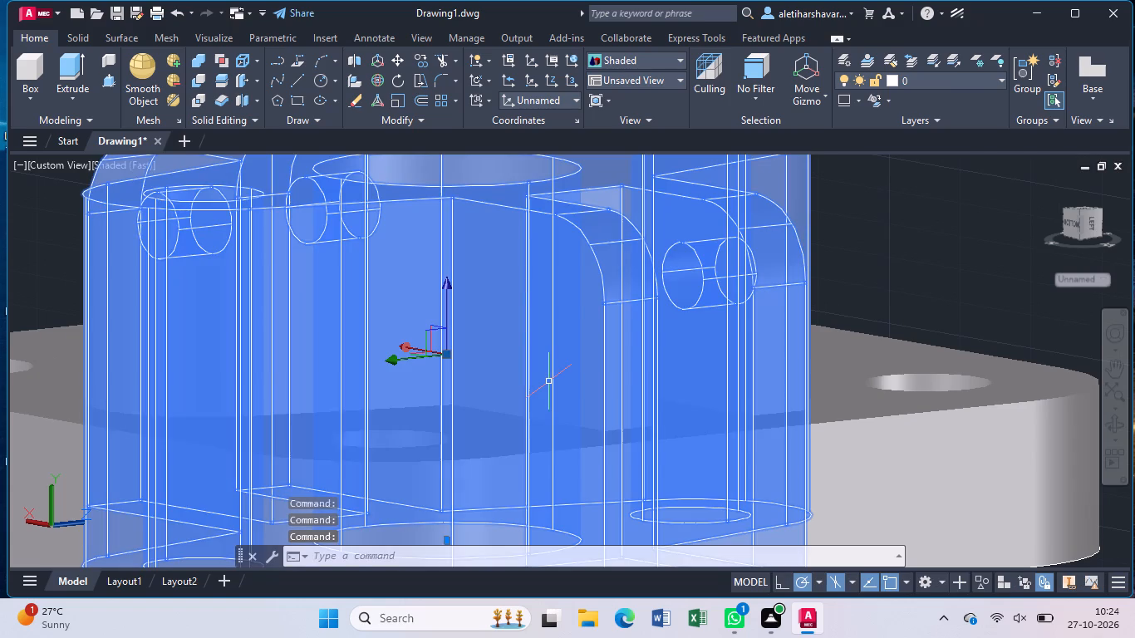
{"action": "key", "text": "Escape"}
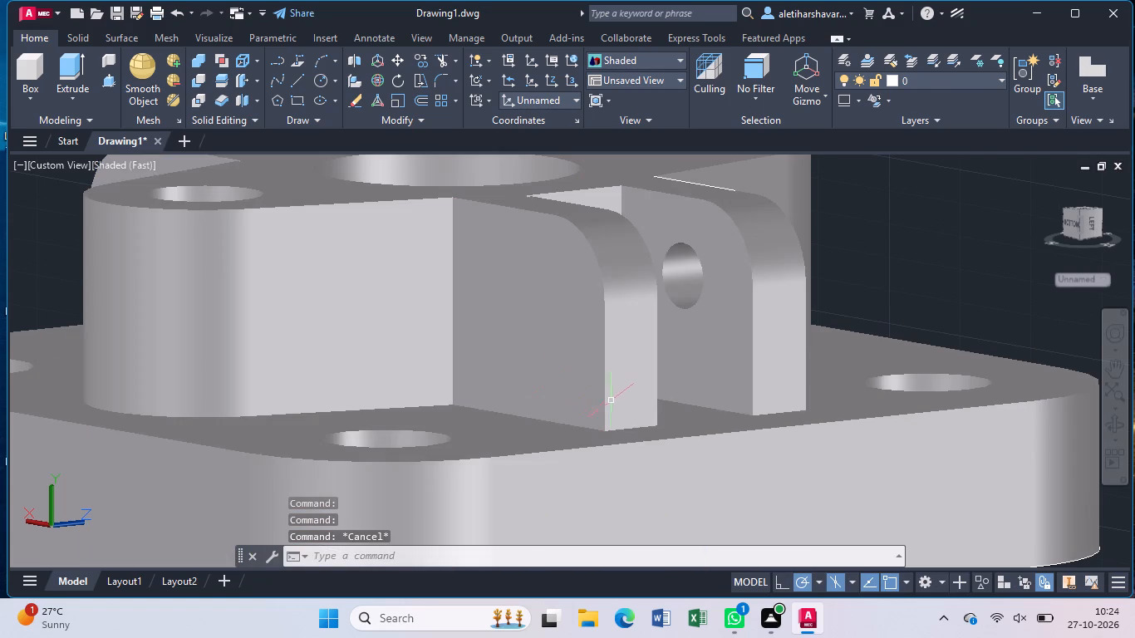
{"action": "middle_click_drag", "start_coordinate": [632, 372], "coordinate": [592, 391]}
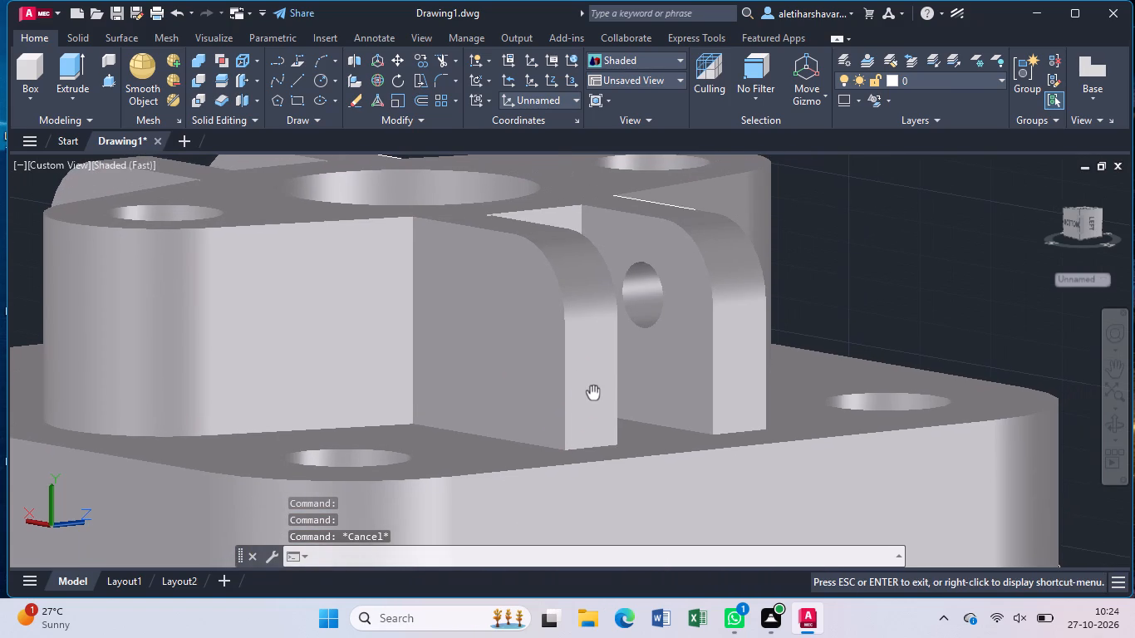
{"action": "middle_click_drag", "start_coordinate": [592, 391], "coordinate": [508, 405]}
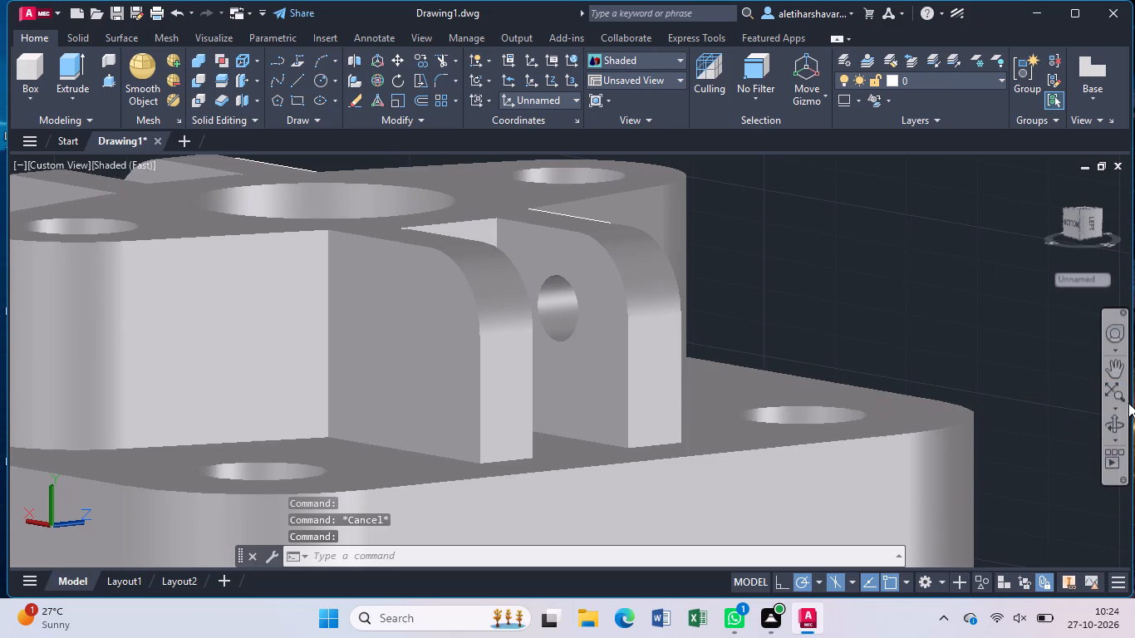
{"action": "left_click_drag", "start_coordinate": [1118, 422], "coordinate": [1098, 424]}
{"action": "left_click_drag", "start_coordinate": [901, 420], "coordinate": [866, 444]}
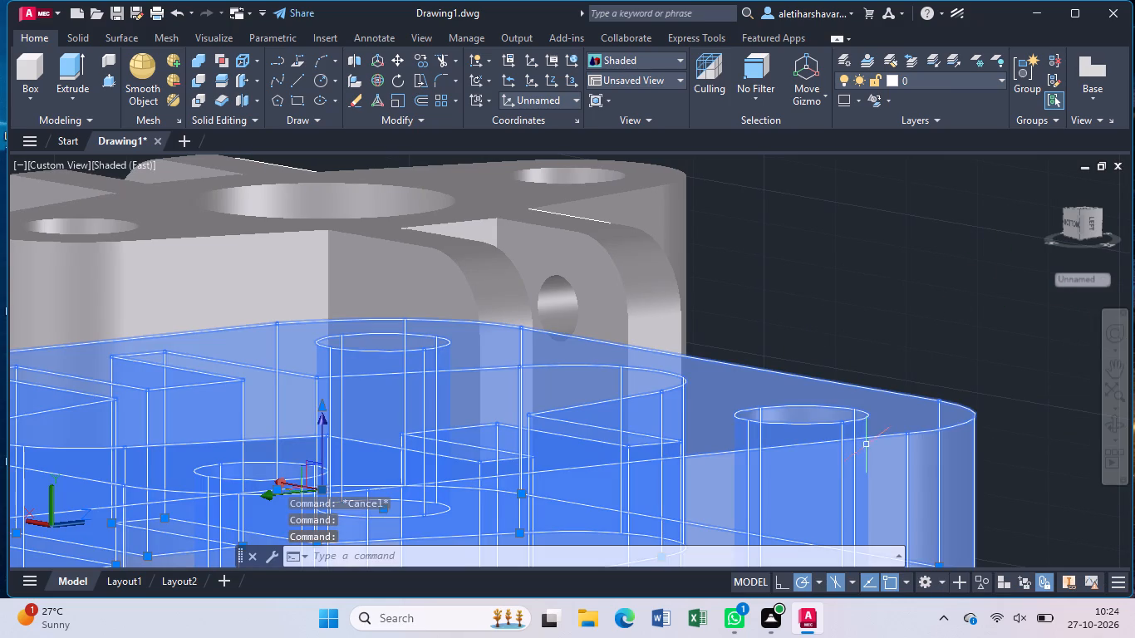
{"action": "left_click_drag", "start_coordinate": [866, 444], "coordinate": [848, 435]}
{"action": "left_click", "coordinate": [876, 315]}
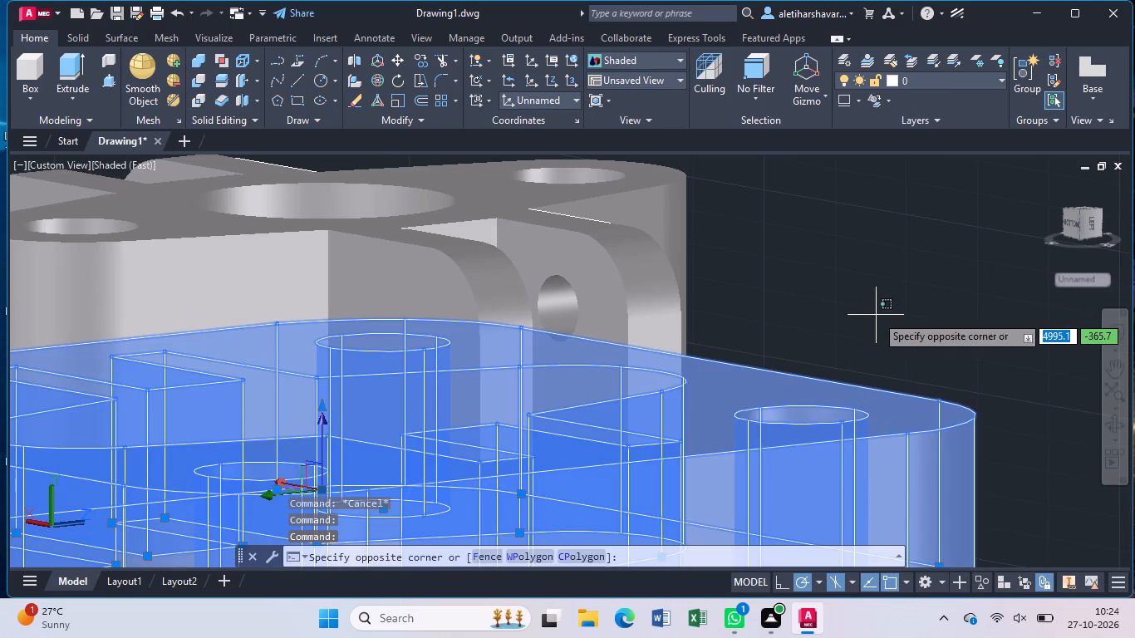
{"action": "key", "text": "Escape"}
{"action": "left_click", "coordinate": [1112, 423]}
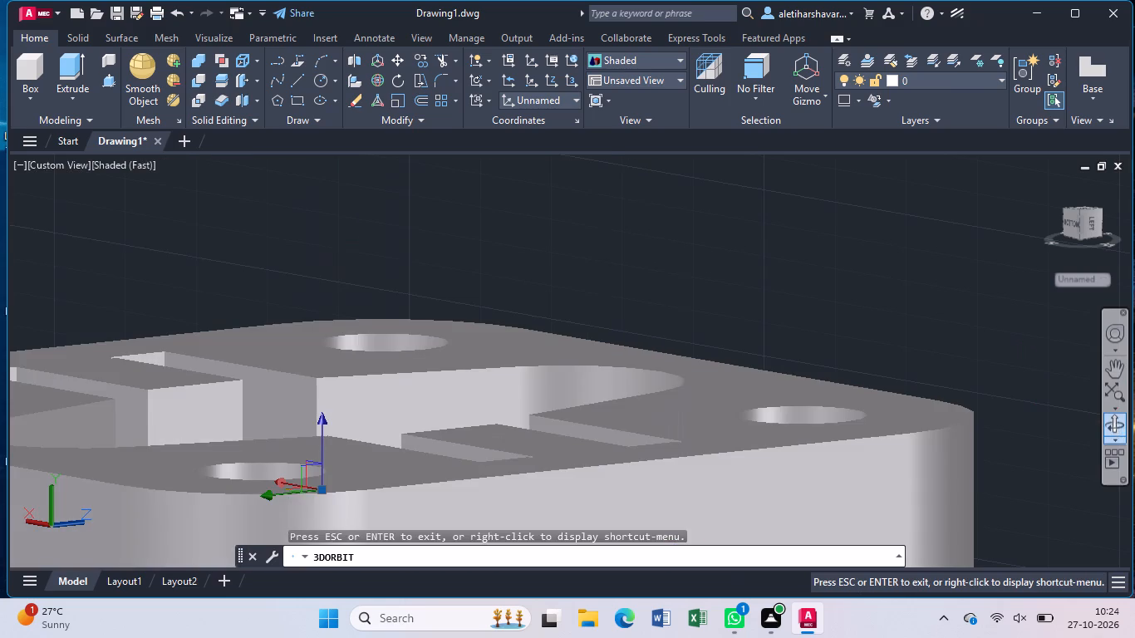
{"action": "left_click_drag", "start_coordinate": [1034, 381], "coordinate": [911, 390]}
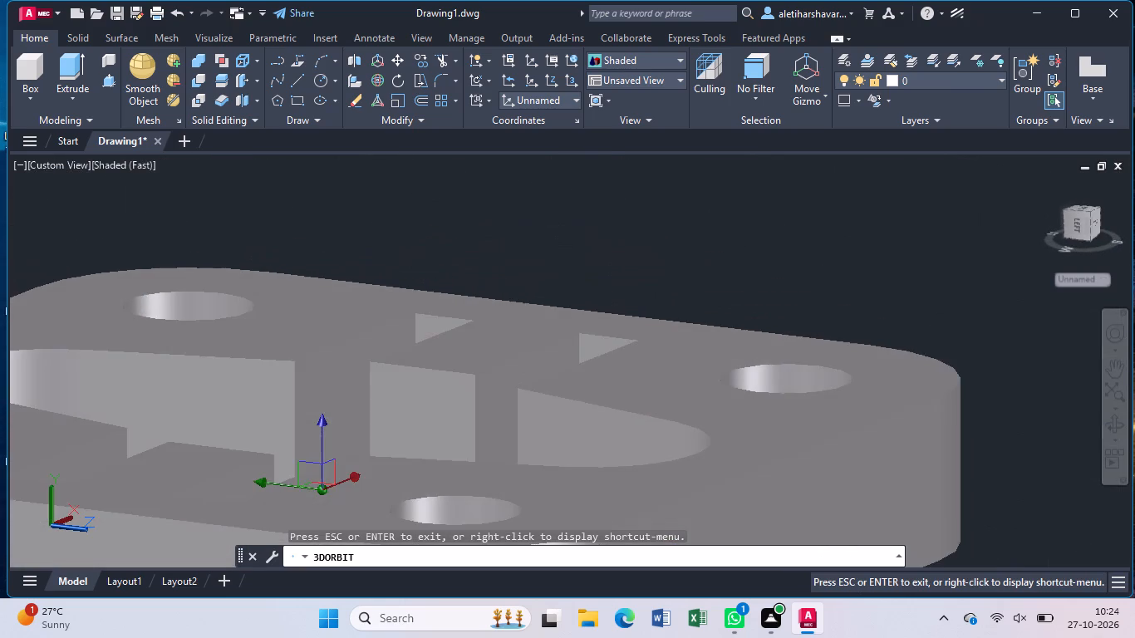
{"action": "left_click_drag", "start_coordinate": [911, 390], "coordinate": [906, 321]}
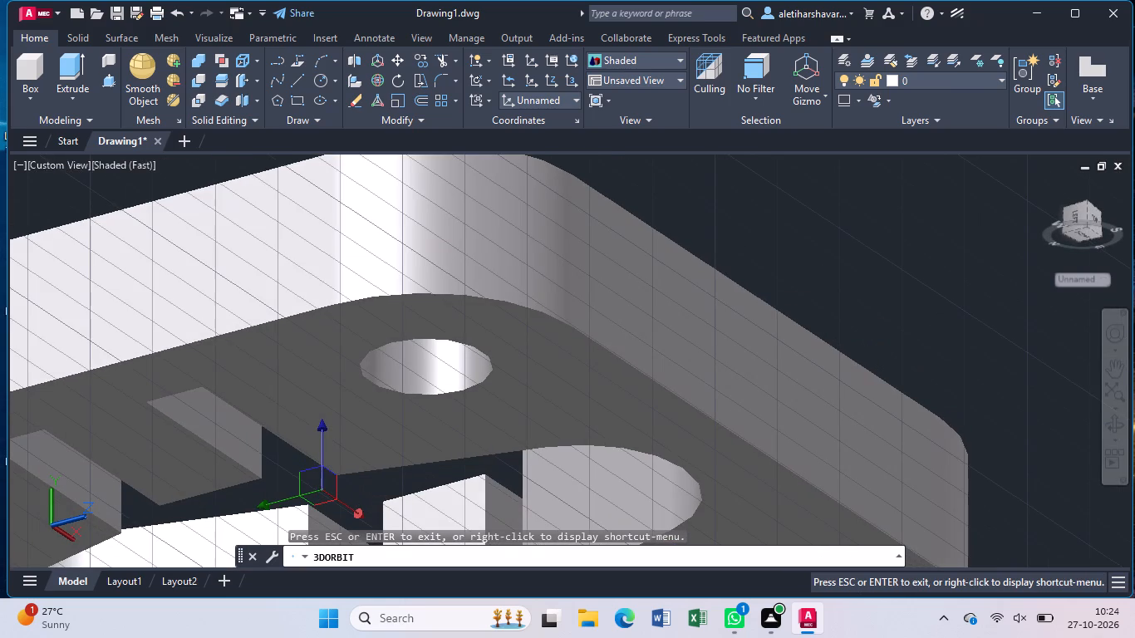
{"action": "key", "text": "ctrl+z"}
{"action": "key", "text": "ctrl+s"}
{"action": "key", "text": "ctrl+z"}
{"action": "key", "text": "ctrl+z"}
{"action": "key", "text": "Escape"}
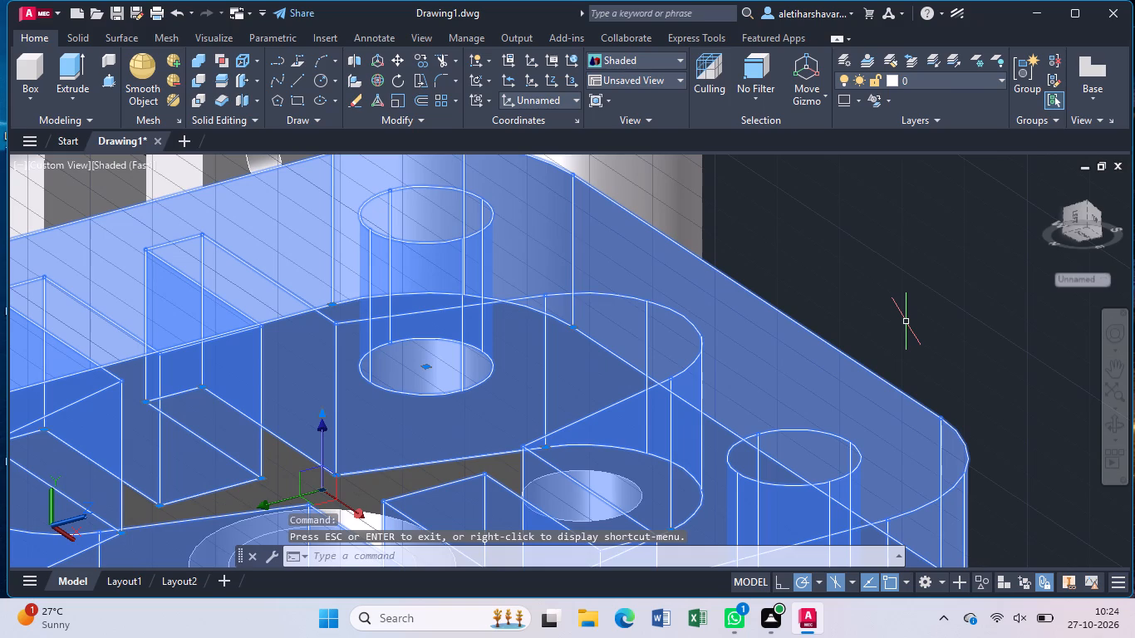
{"action": "scroll", "coordinate": [941, 332], "scroll_direction": "down", "scroll_amount": 1}
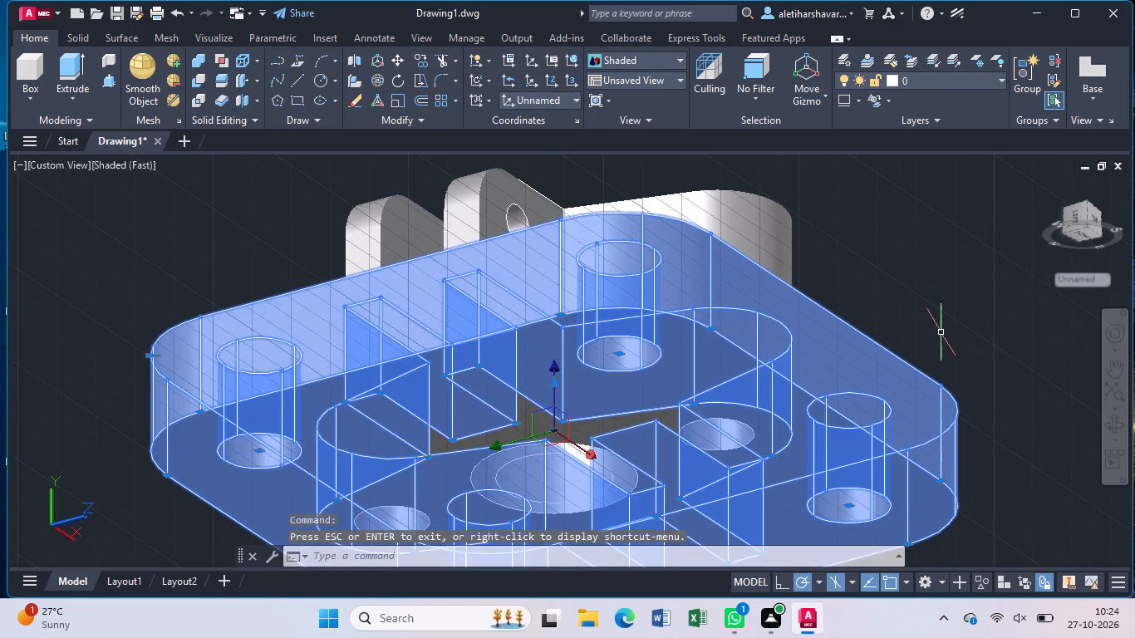
{"action": "key", "text": "Escape"}
{"action": "scroll", "coordinate": [941, 332], "scroll_direction": "down", "scroll_amount": 1}
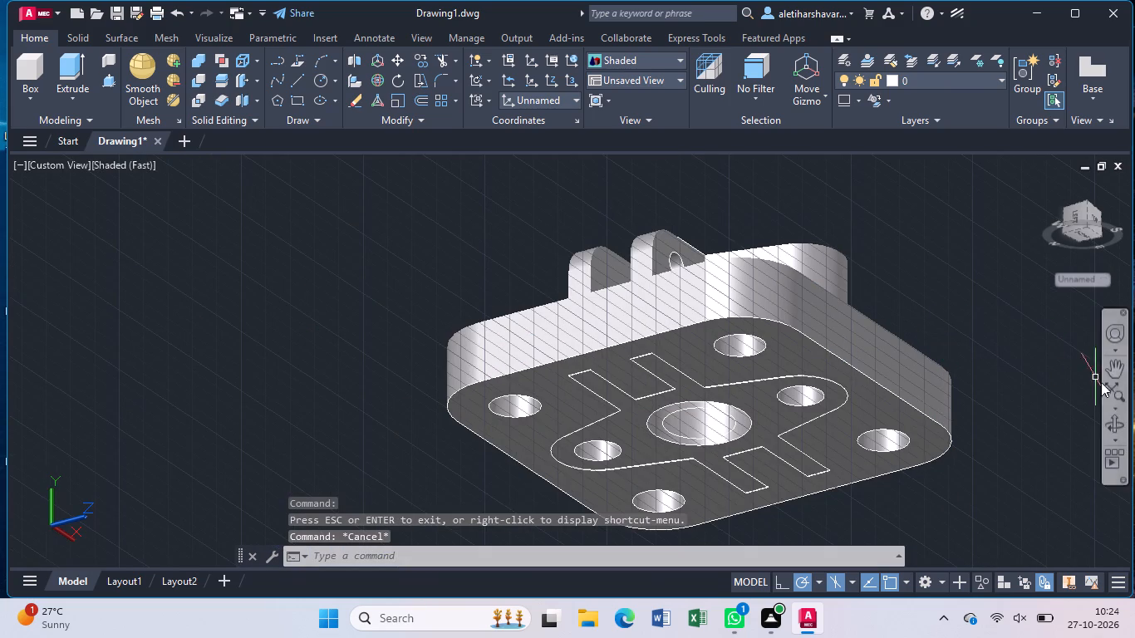
Presspull the circle on the left arm's front face backwards through the rear left arm again.
{"action": "left_click", "coordinate": [1122, 422]}
{"action": "left_click_drag", "start_coordinate": [1057, 367], "coordinate": [1054, 385]}
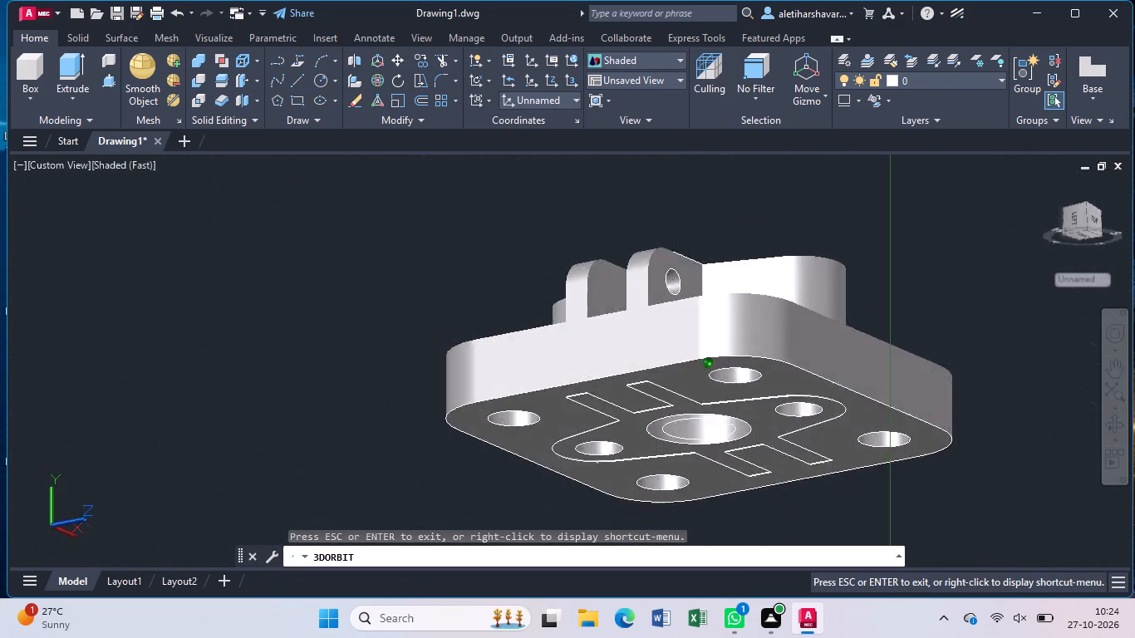
{"action": "left_click_drag", "start_coordinate": [1054, 385], "coordinate": [988, 466]}
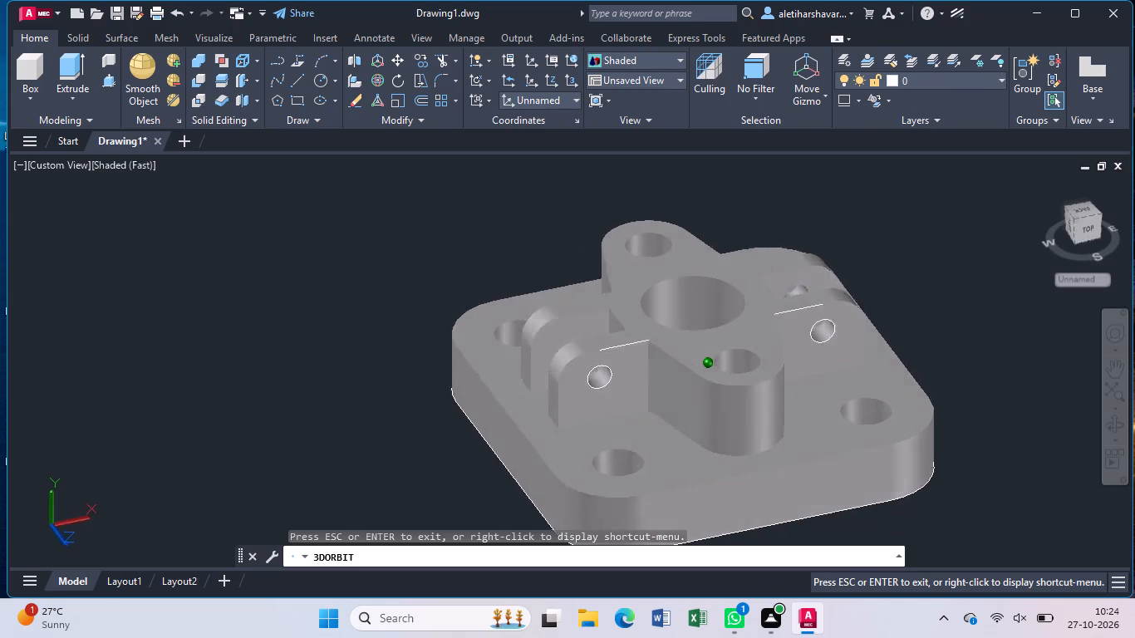
{"action": "left_click_drag", "start_coordinate": [988, 466], "coordinate": [966, 428]}
{"action": "key", "text": "Escape"}
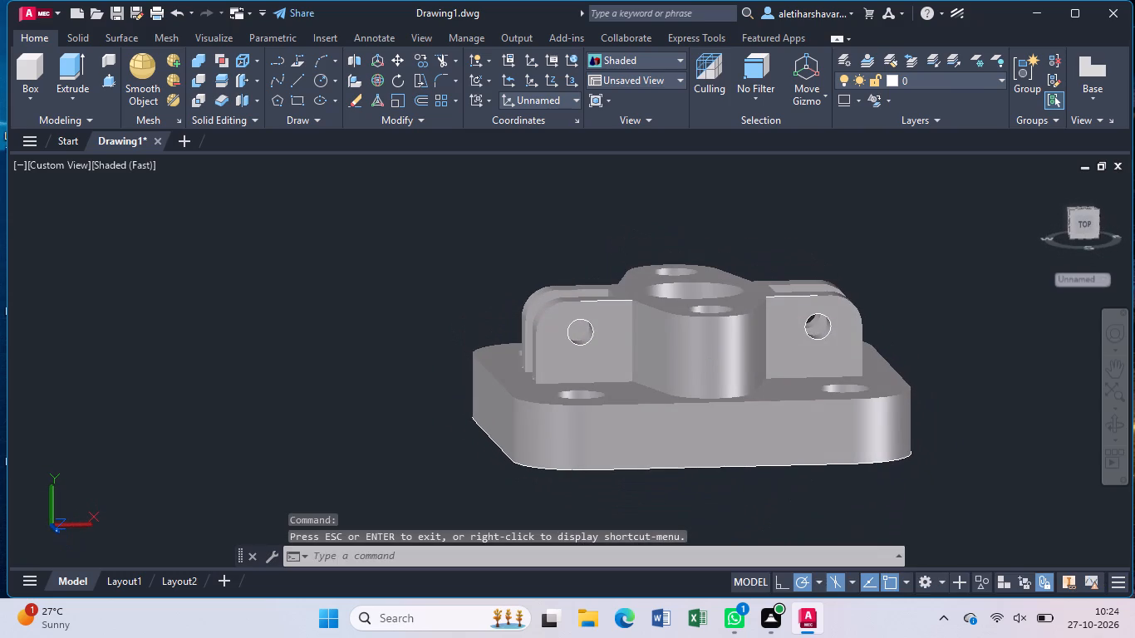
{"action": "left_click", "coordinate": [111, 77]}
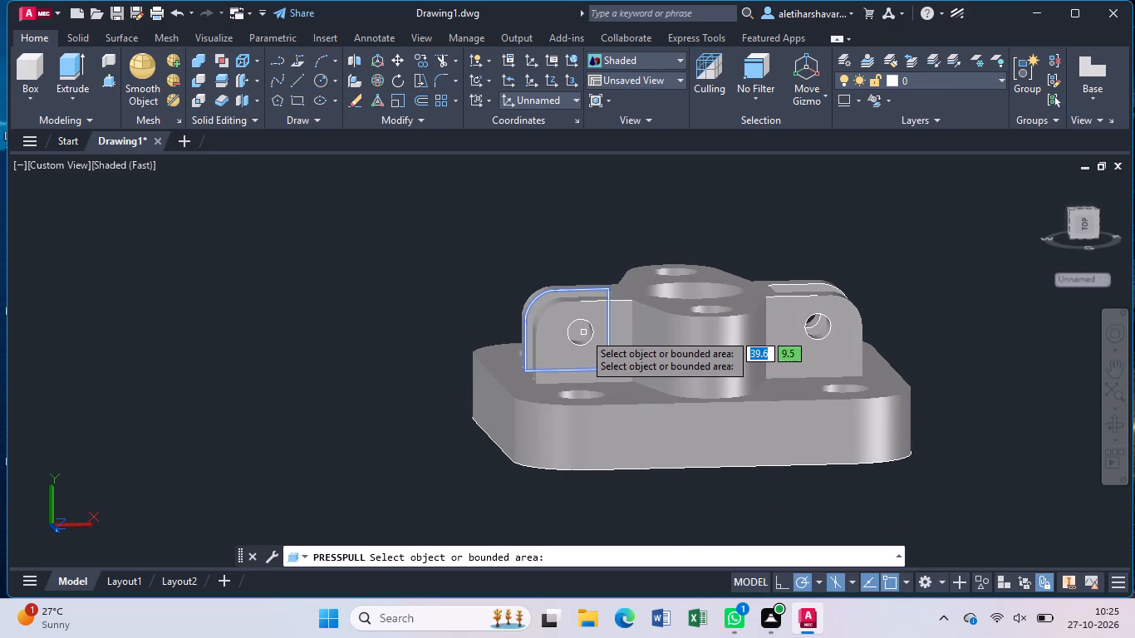
{"action": "scroll", "coordinate": [581, 327], "scroll_direction": "up", "scroll_amount": 4}
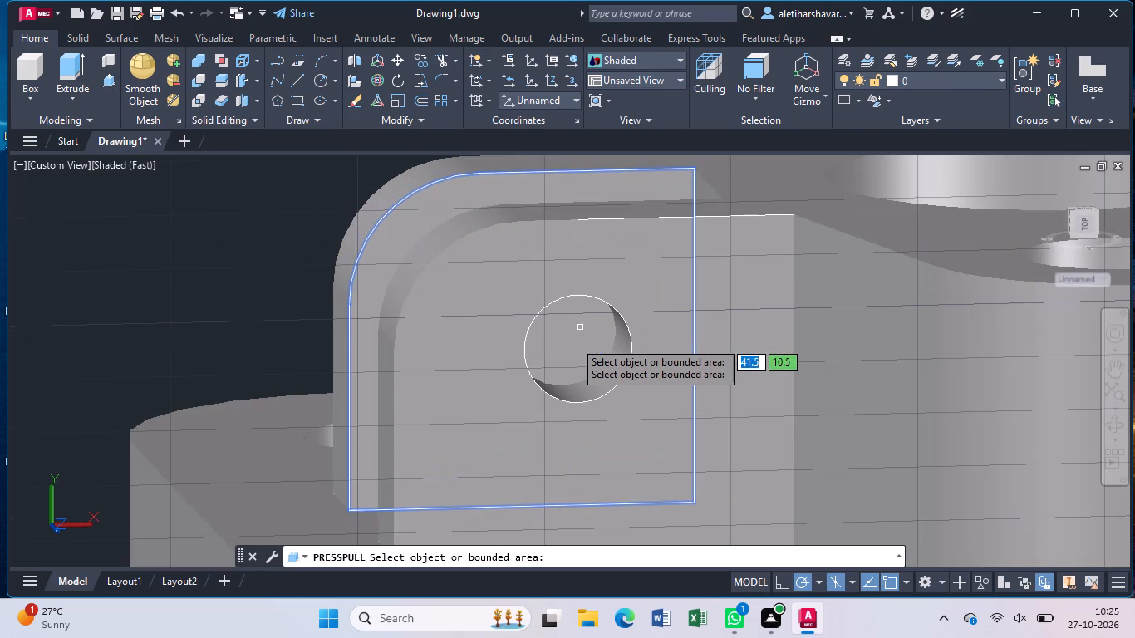
{"action": "left_click", "coordinate": [626, 321]}
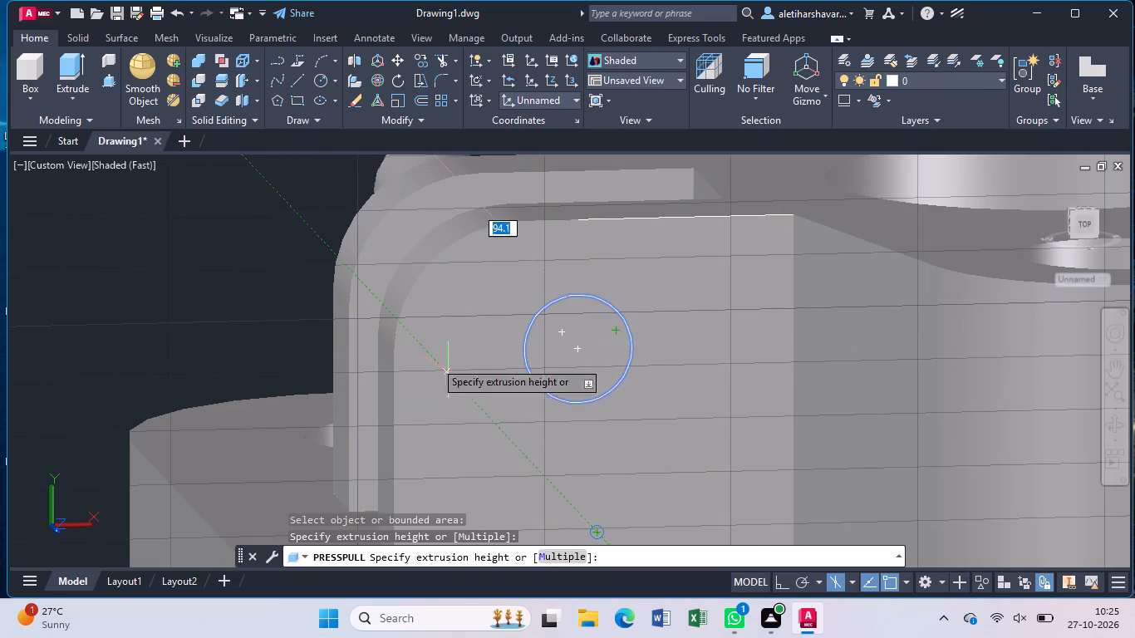
{"action": "left_click", "coordinate": [315, 280]}
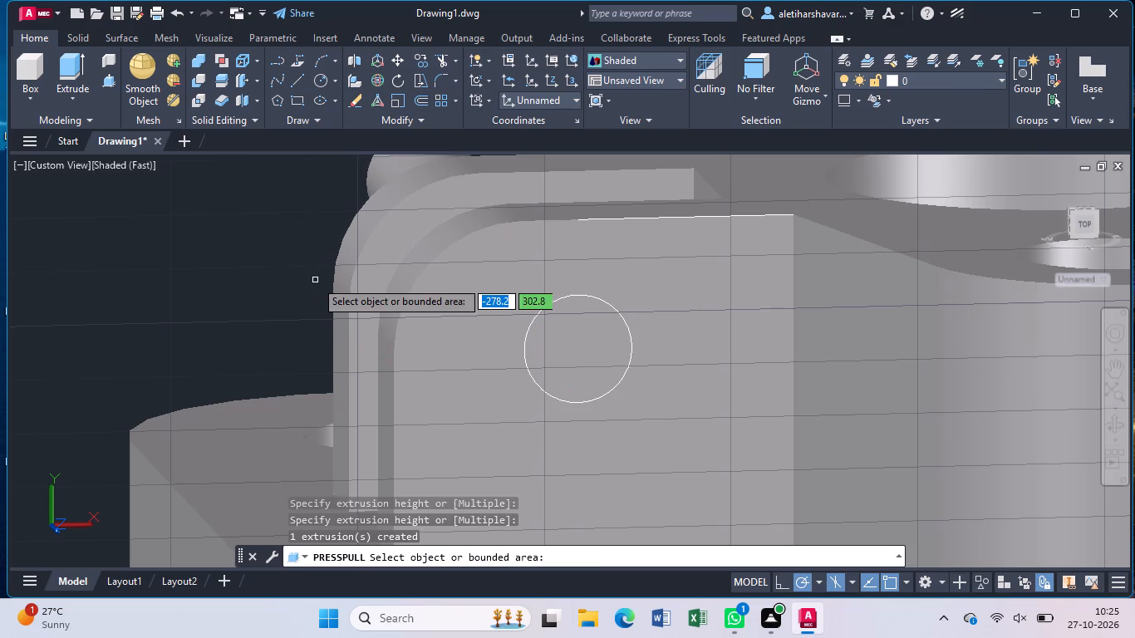
{"action": "left_click", "coordinate": [545, 347]}
{"action": "key", "text": "Escape"}
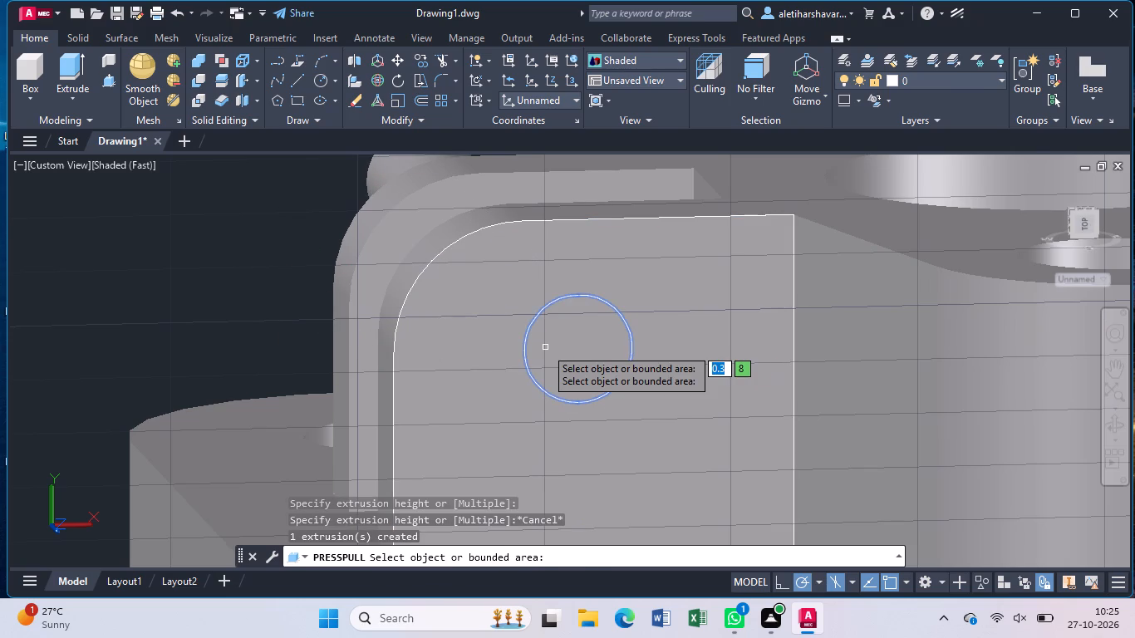
Presspull the hole circle on the left arm's front face backwards to cut the hole through the front left arm.
{"action": "key", "text": "Delete"}
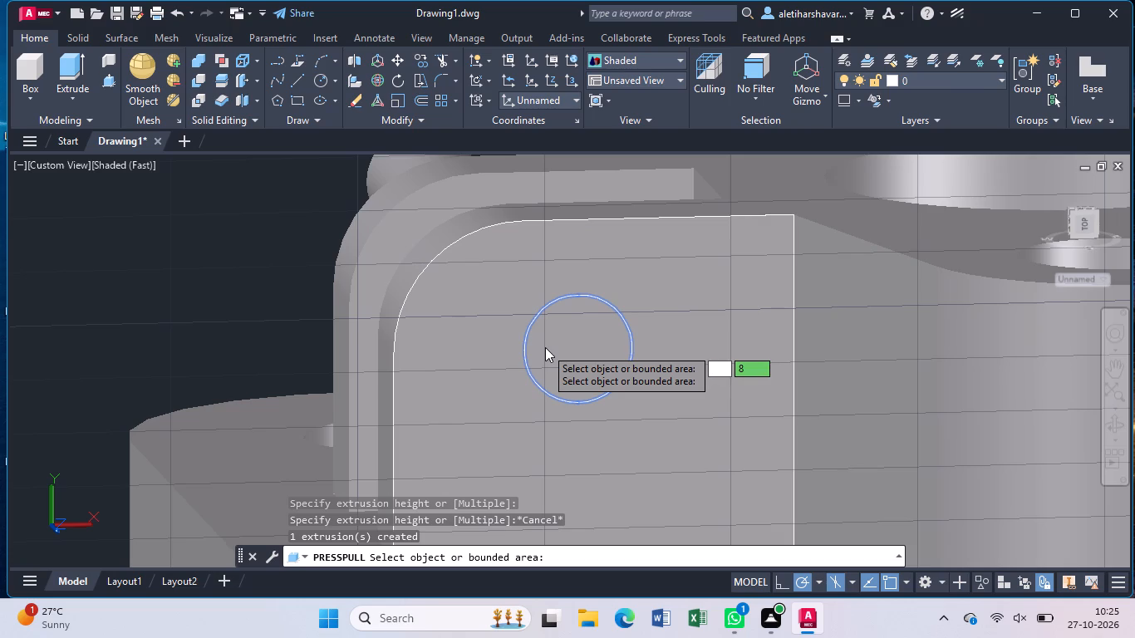
{"action": "key", "text": "Escape"}
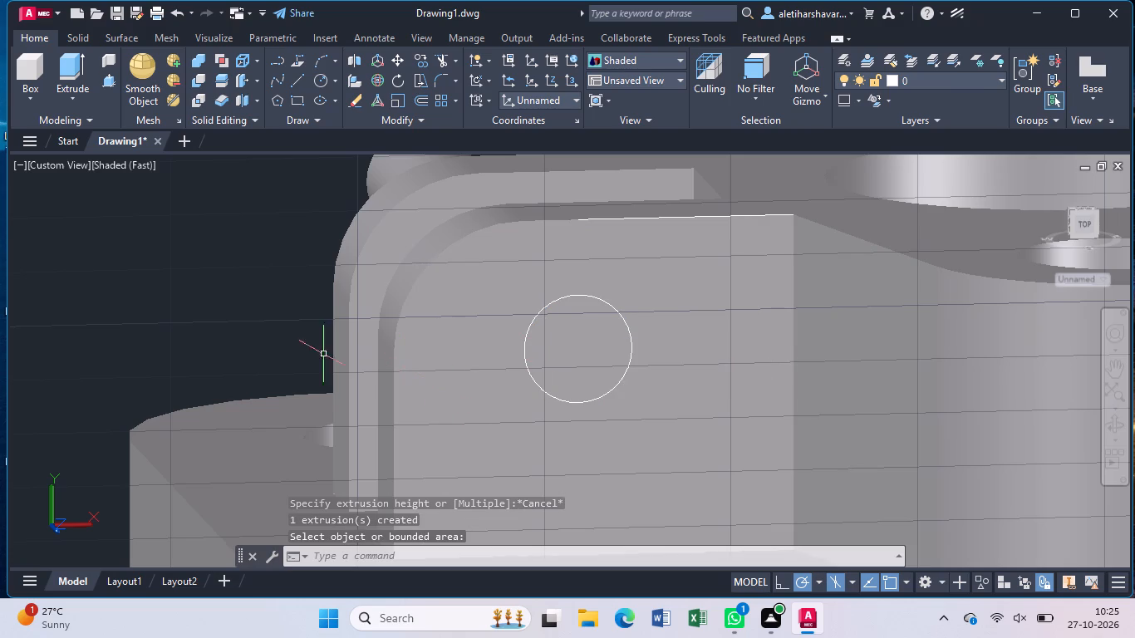
{"action": "key", "text": "Escape"}
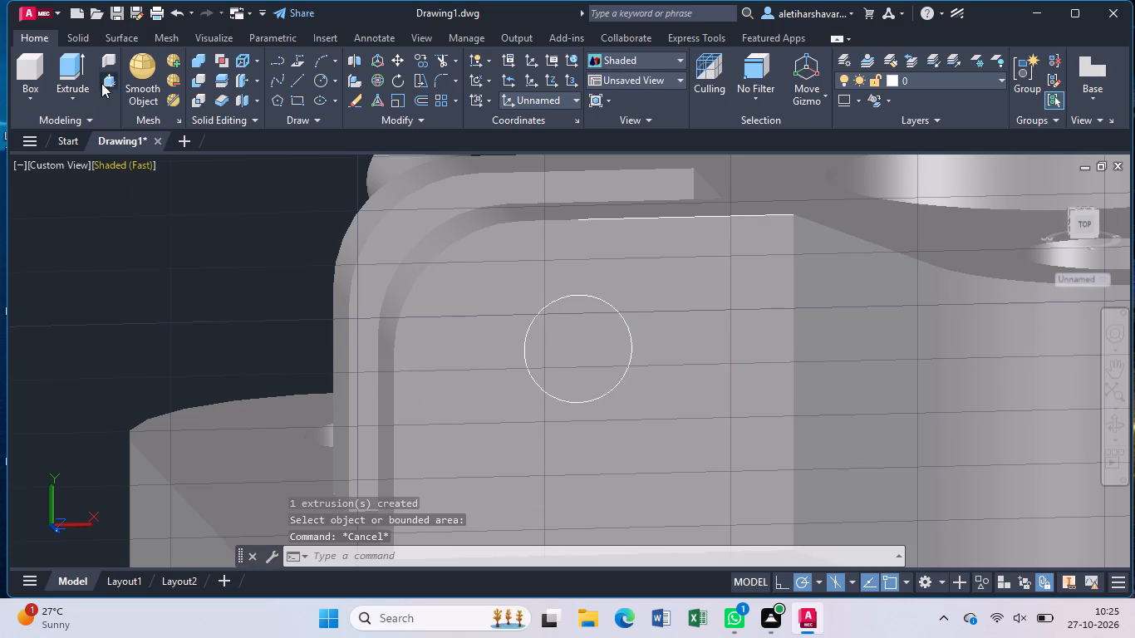
{"action": "left_click", "coordinate": [106, 79]}
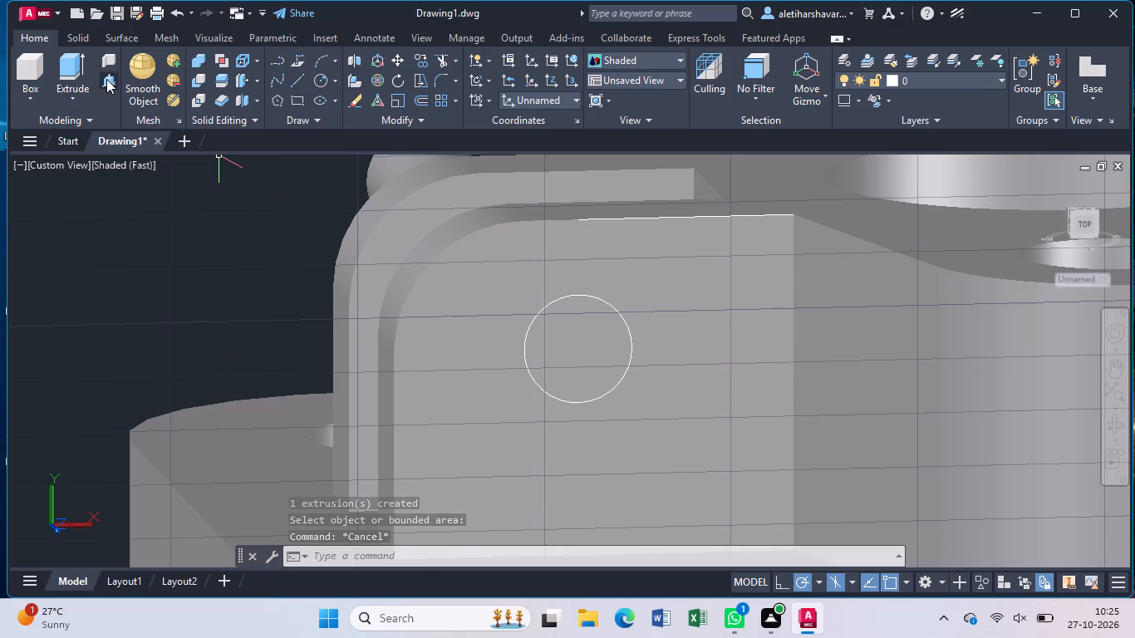
{"action": "left_click", "coordinate": [598, 367]}
{"action": "left_click", "coordinate": [702, 443]}
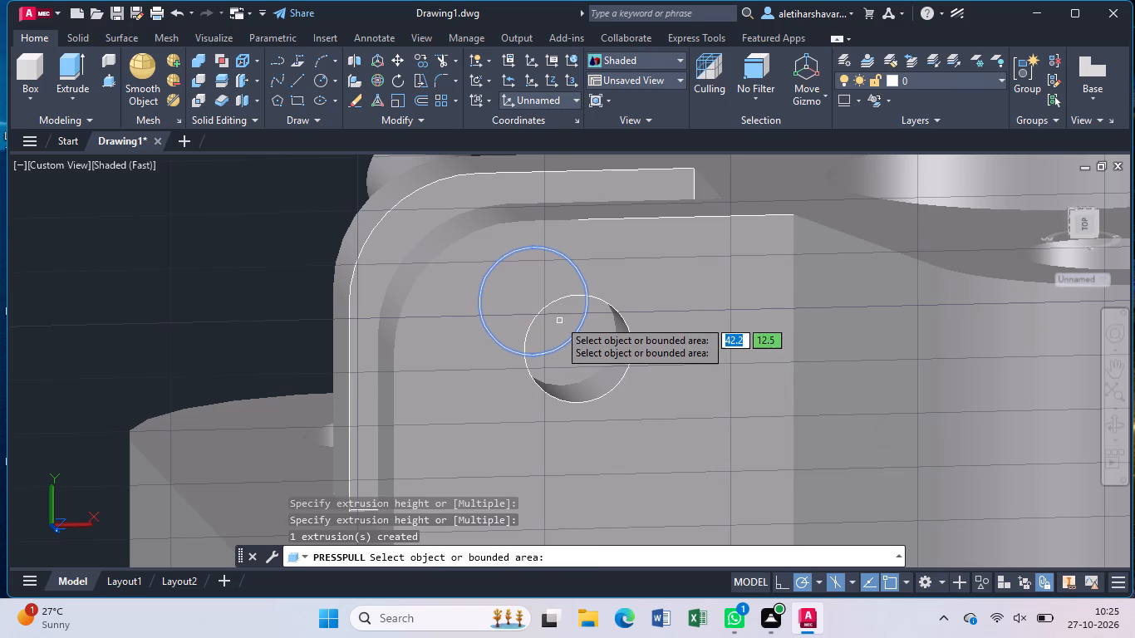
{"action": "left_click", "coordinate": [585, 321]}
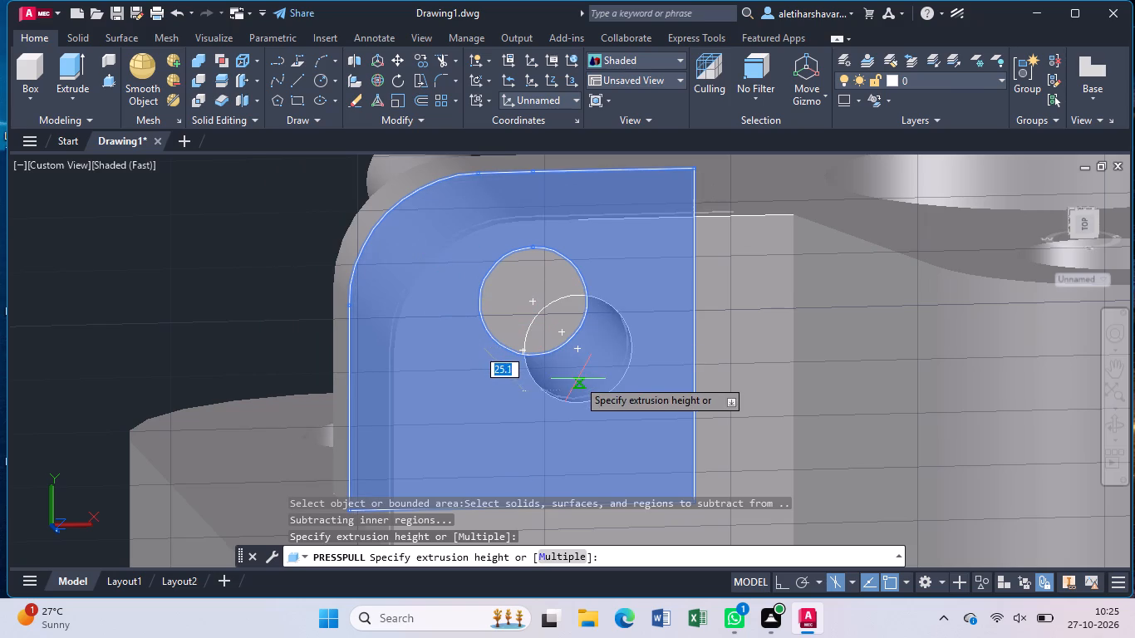
{"action": "key", "text": "Escape"}
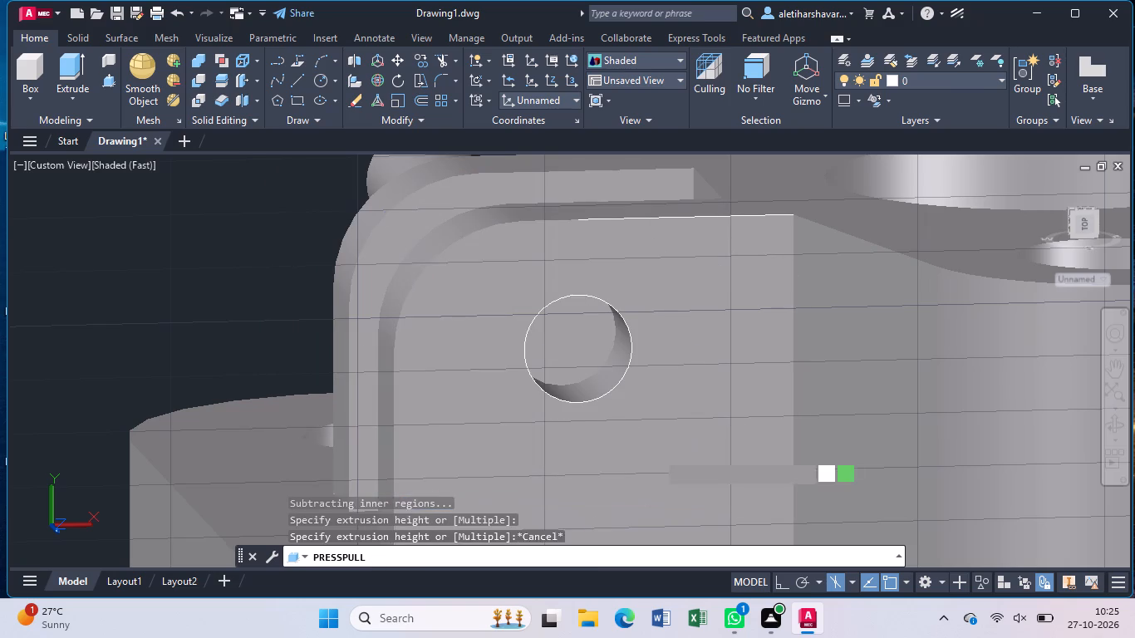
Presspull the hole circle on the rear left arm's inner face outwards to cut the hole through that arm.
{"action": "scroll", "coordinate": [658, 452], "scroll_direction": "down", "scroll_amount": 2}
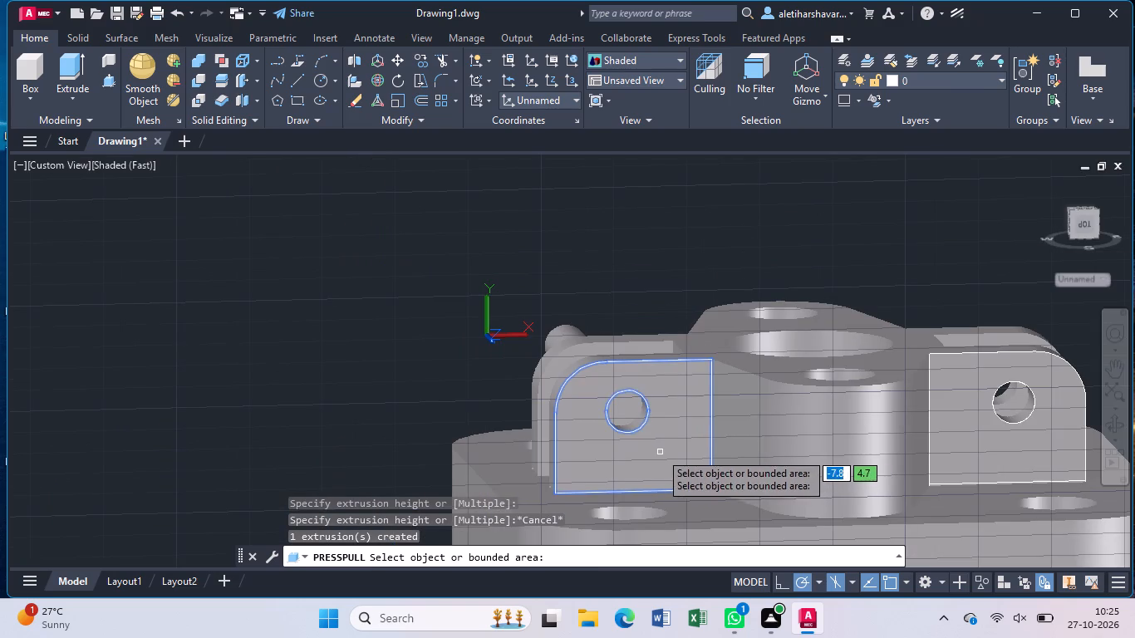
{"action": "left_click", "coordinate": [1120, 422]}
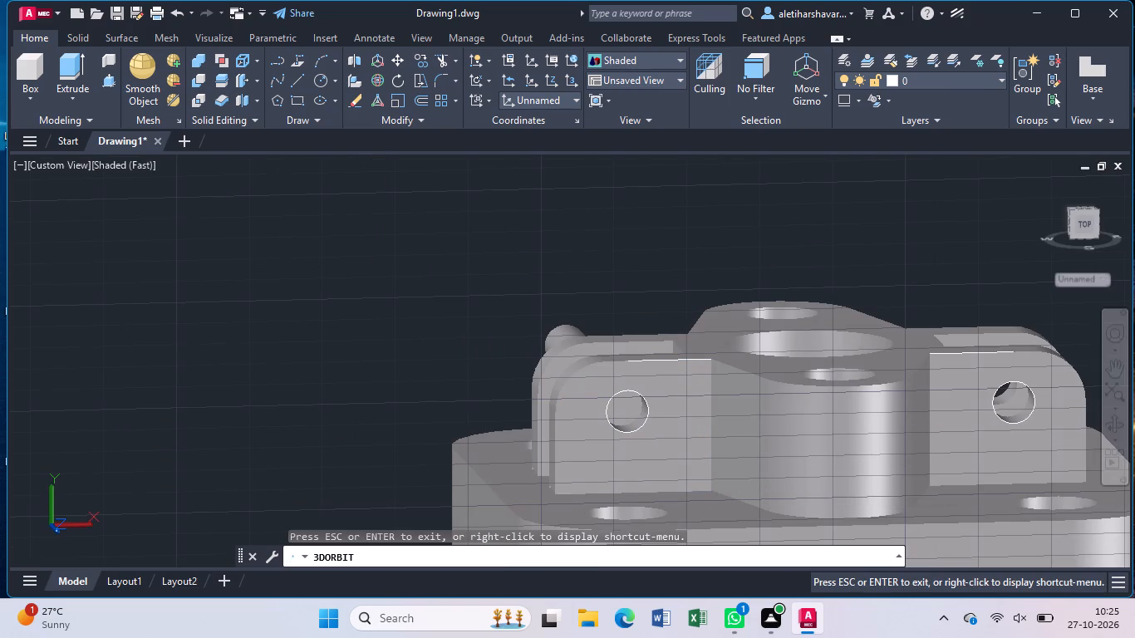
{"action": "left_click_drag", "start_coordinate": [983, 408], "coordinate": [1079, 407]}
{"action": "left_click_drag", "start_coordinate": [844, 404], "coordinate": [921, 429]}
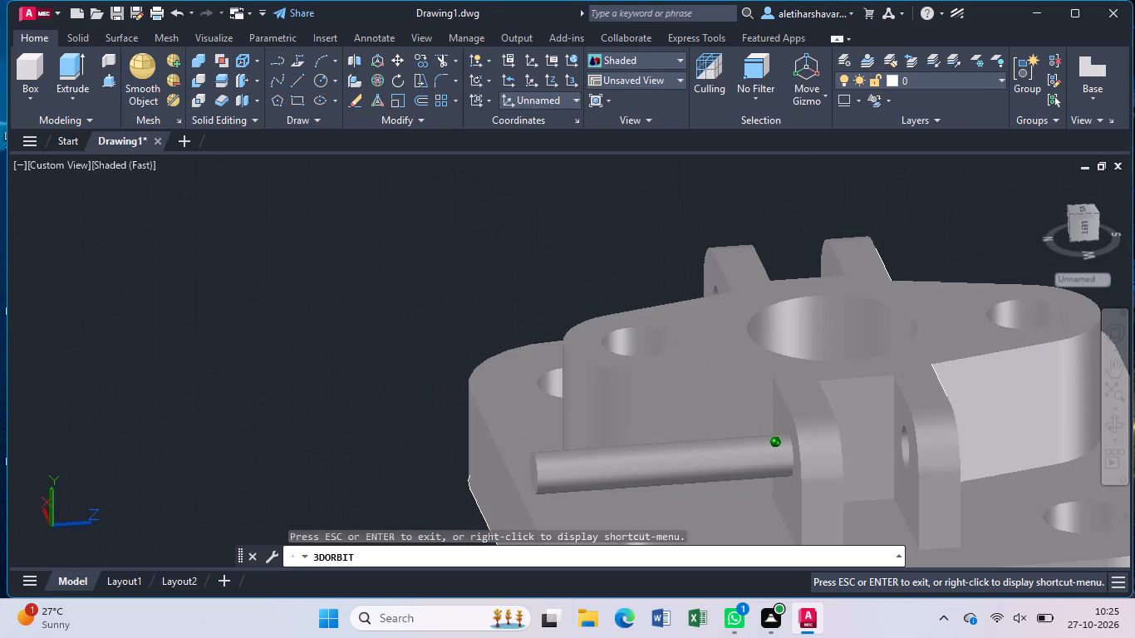
{"action": "left_click_drag", "start_coordinate": [921, 429], "coordinate": [876, 437]}
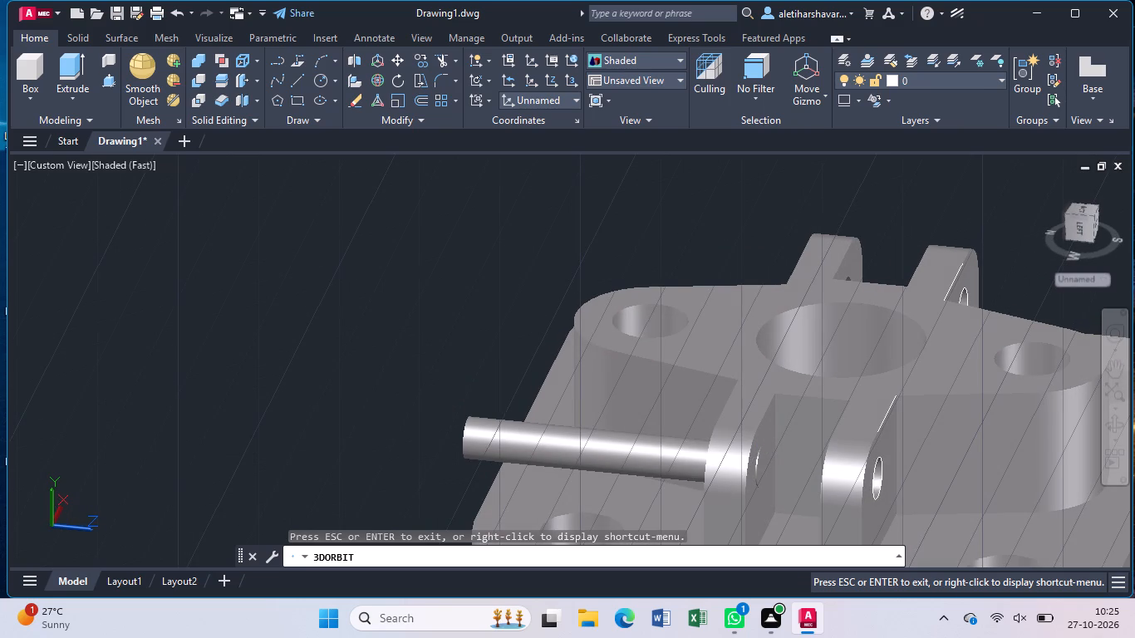
{"action": "left_click", "coordinate": [632, 458]}
{"action": "left_click", "coordinate": [465, 439]}
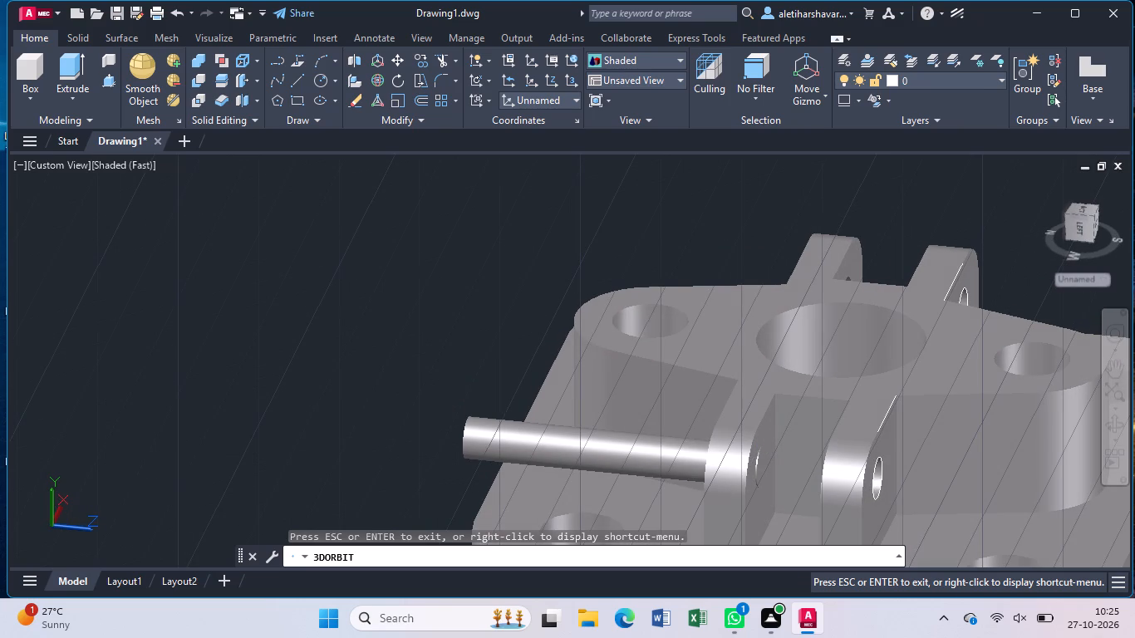
{"action": "key", "text": "Escape"}
{"action": "left_click", "coordinate": [465, 439]}
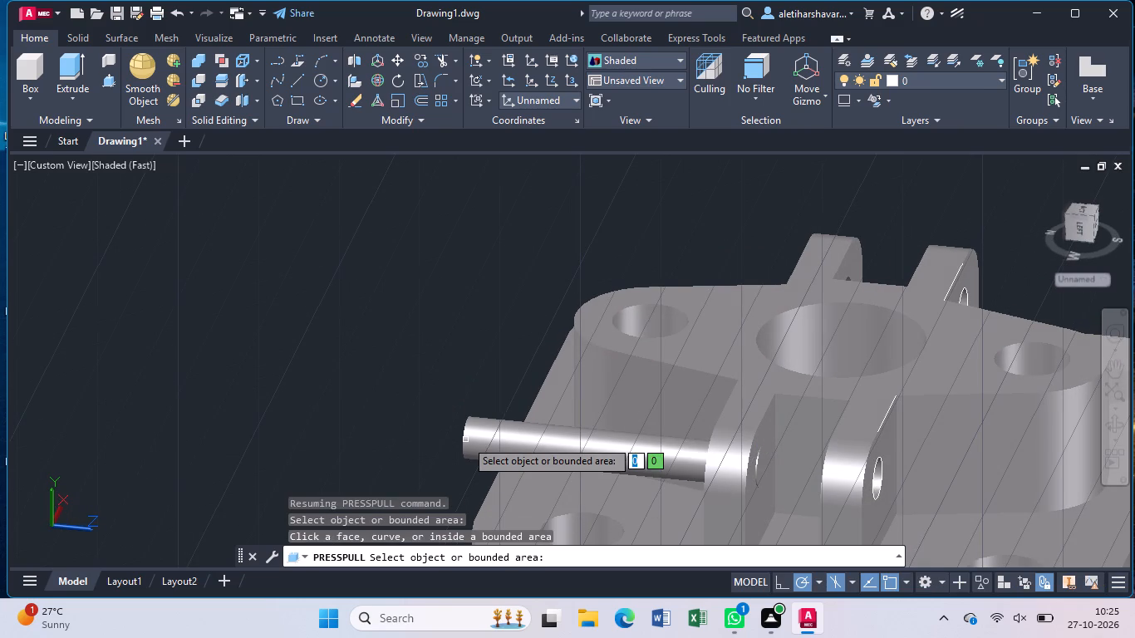
{"action": "left_click", "coordinate": [507, 436]}
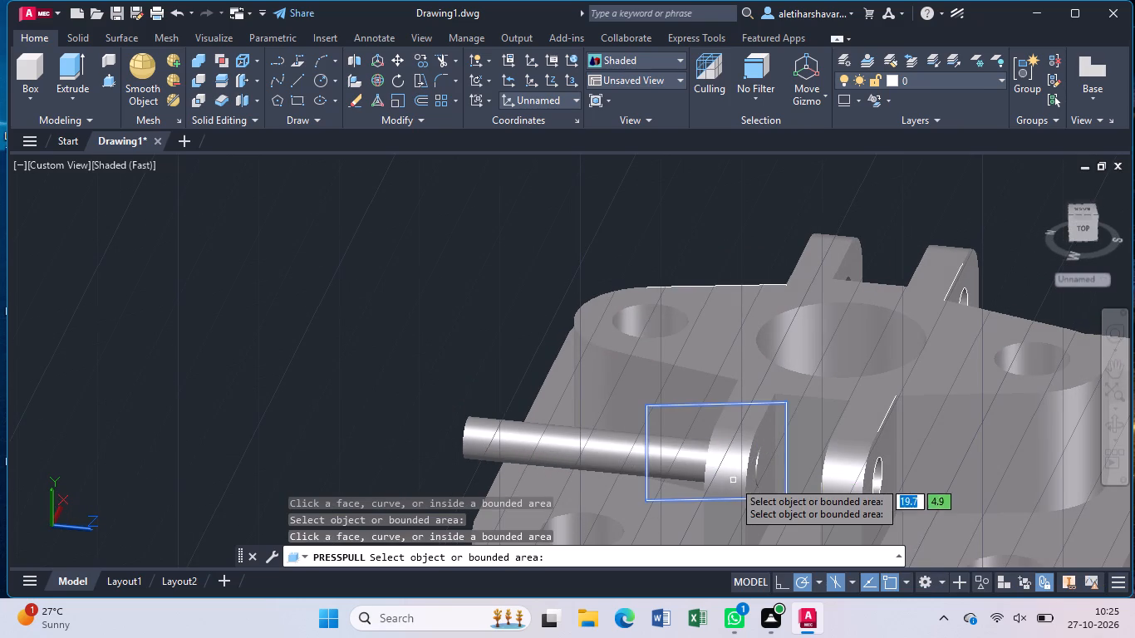
{"action": "left_click", "coordinate": [764, 469]}
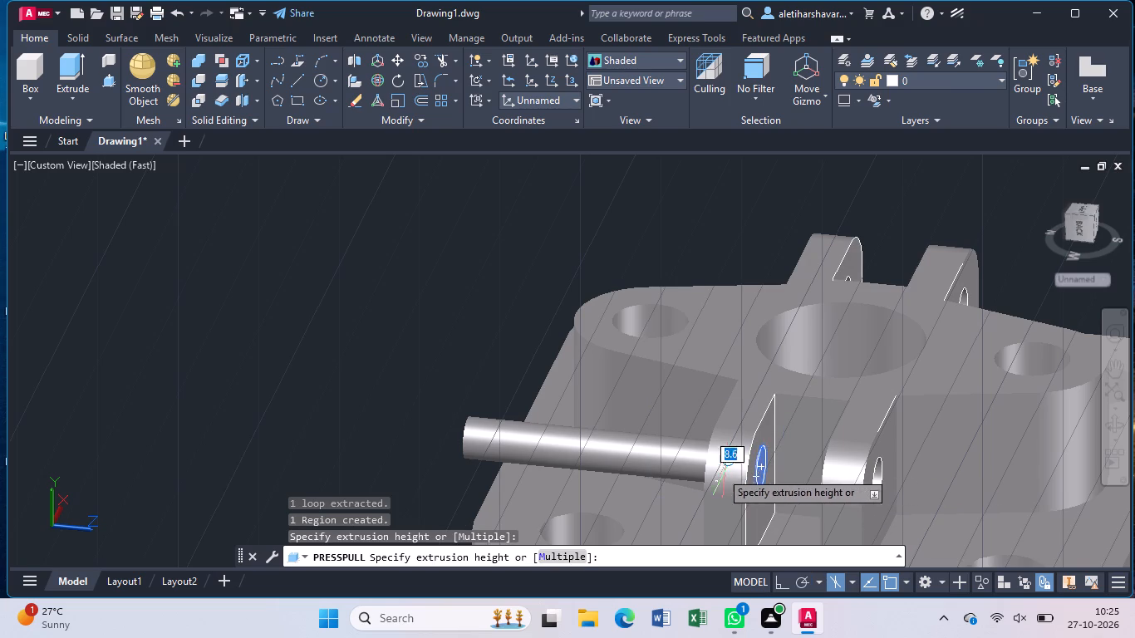
{"action": "left_click", "coordinate": [676, 465]}
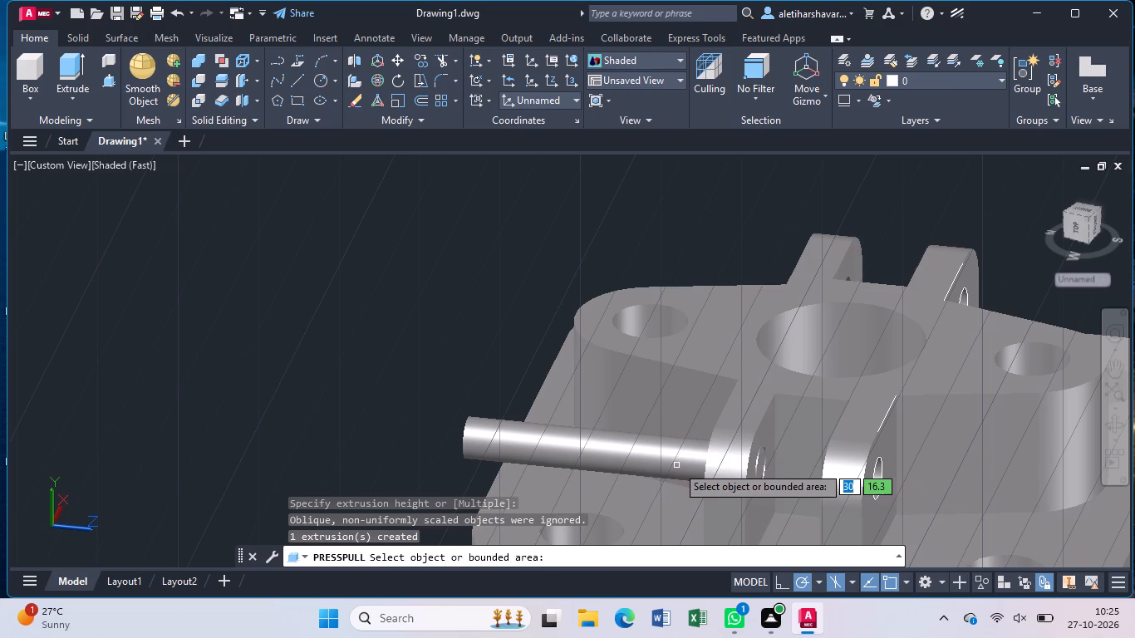
{"action": "scroll", "coordinate": [734, 468], "scroll_direction": "up", "scroll_amount": 3}
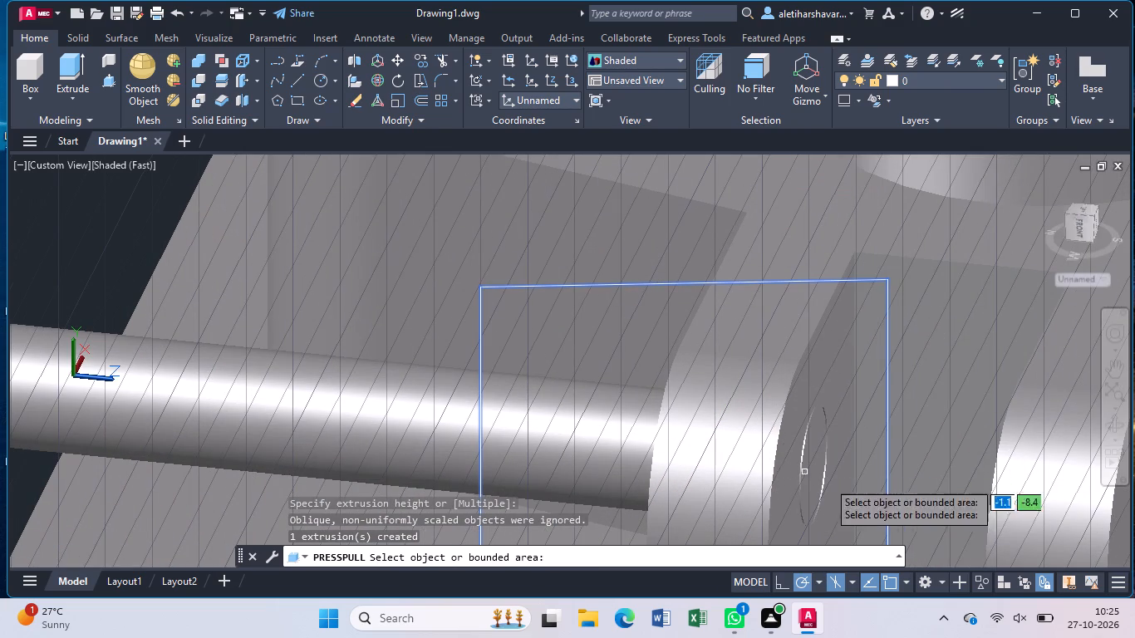
{"action": "left_click", "coordinate": [813, 464]}
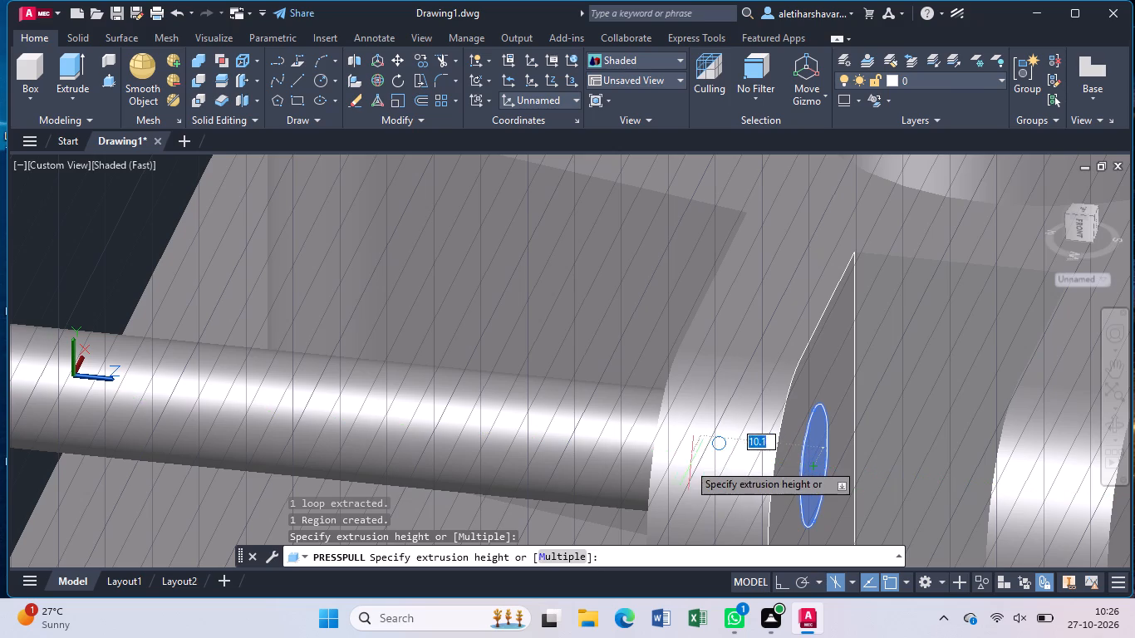
{"action": "left_click", "coordinate": [614, 467]}
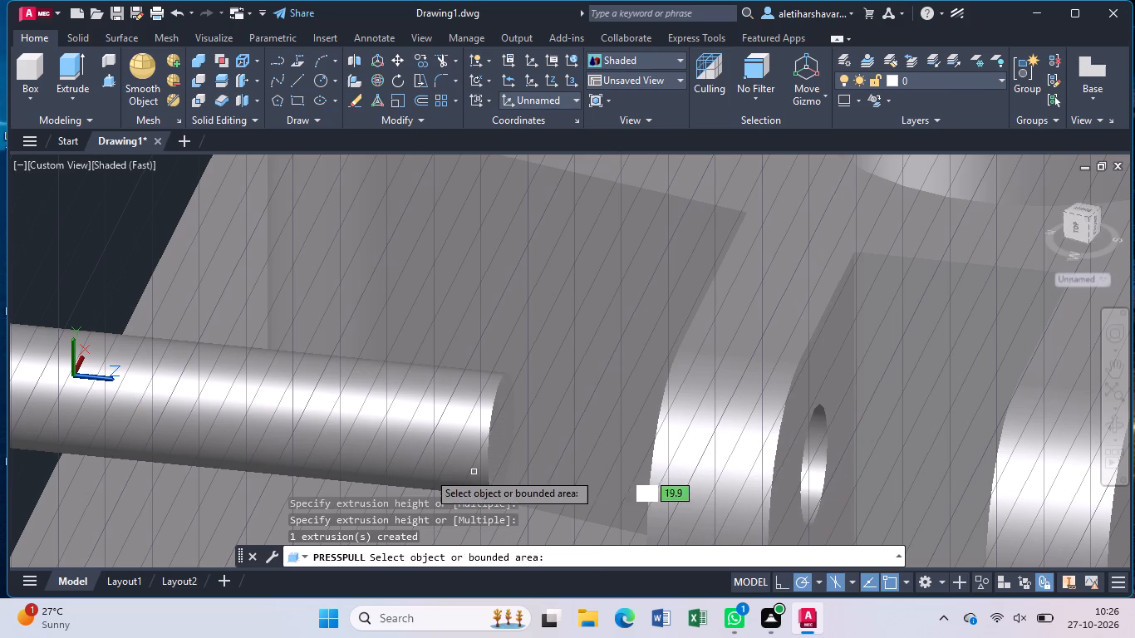
{"action": "key", "text": "Escape"}
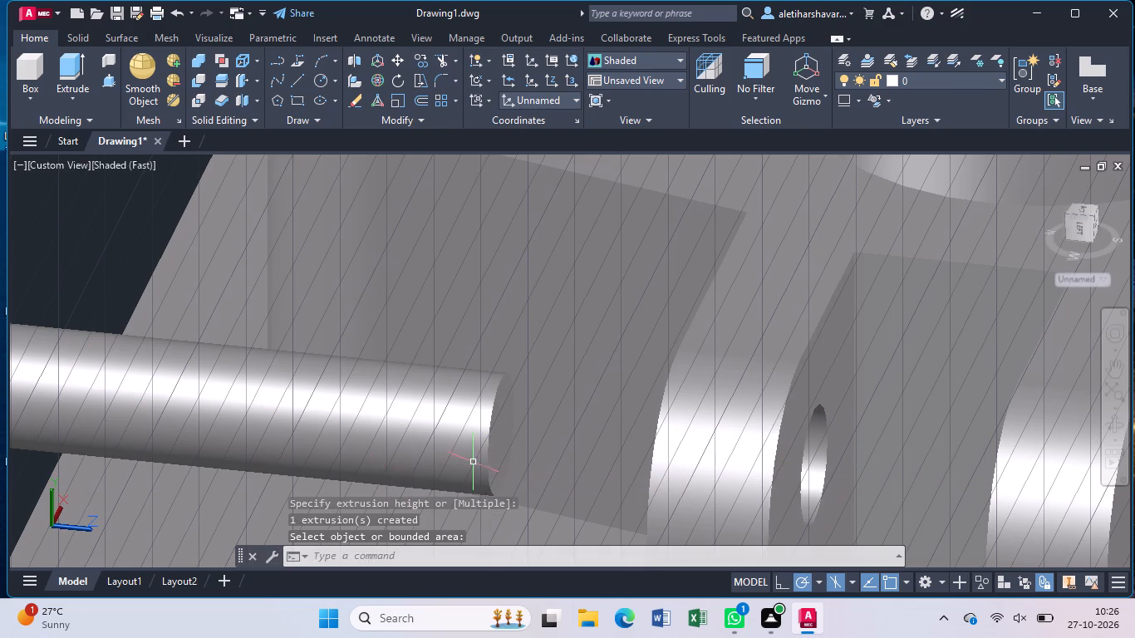
Delete the leftover cylinder behind the rear left arm.
{"action": "scroll", "coordinate": [479, 456], "scroll_direction": "down", "scroll_amount": 2}
{"action": "left_click", "coordinate": [342, 432]}
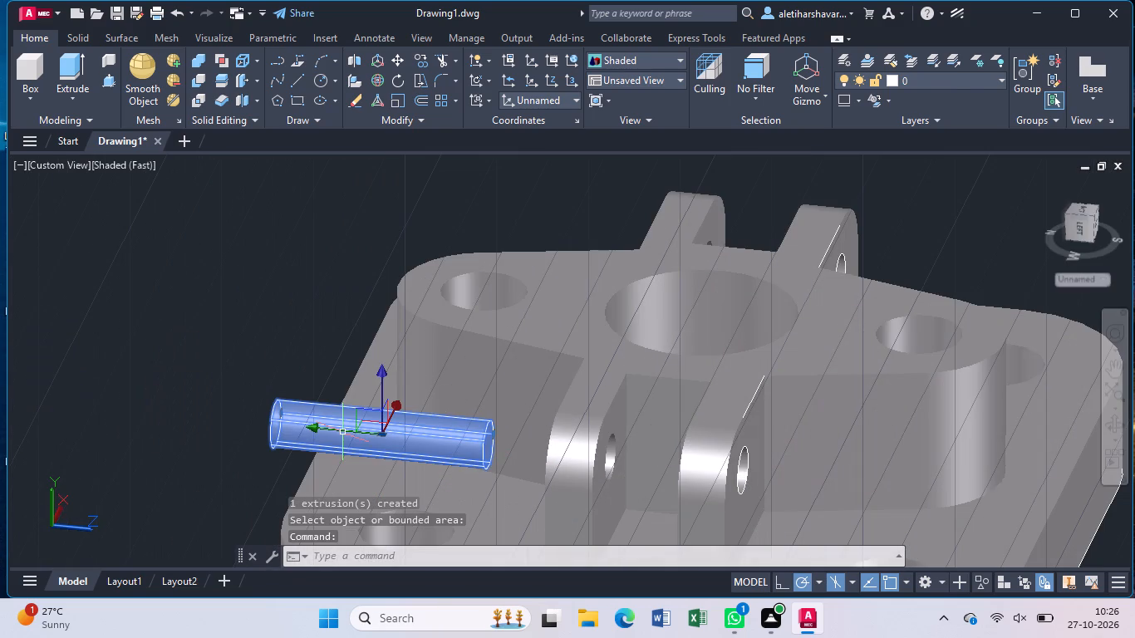
{"action": "key", "text": "Delete"}
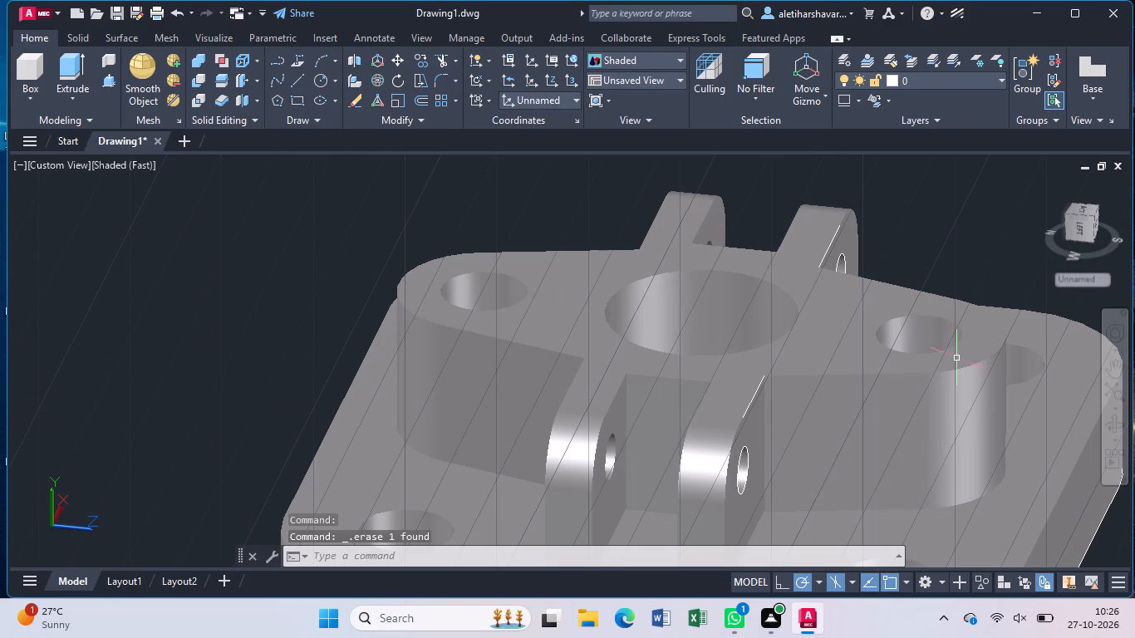
Examine the holes in all four arms and the central bore from the front, back and above.
{"action": "left_click", "coordinate": [1120, 421]}
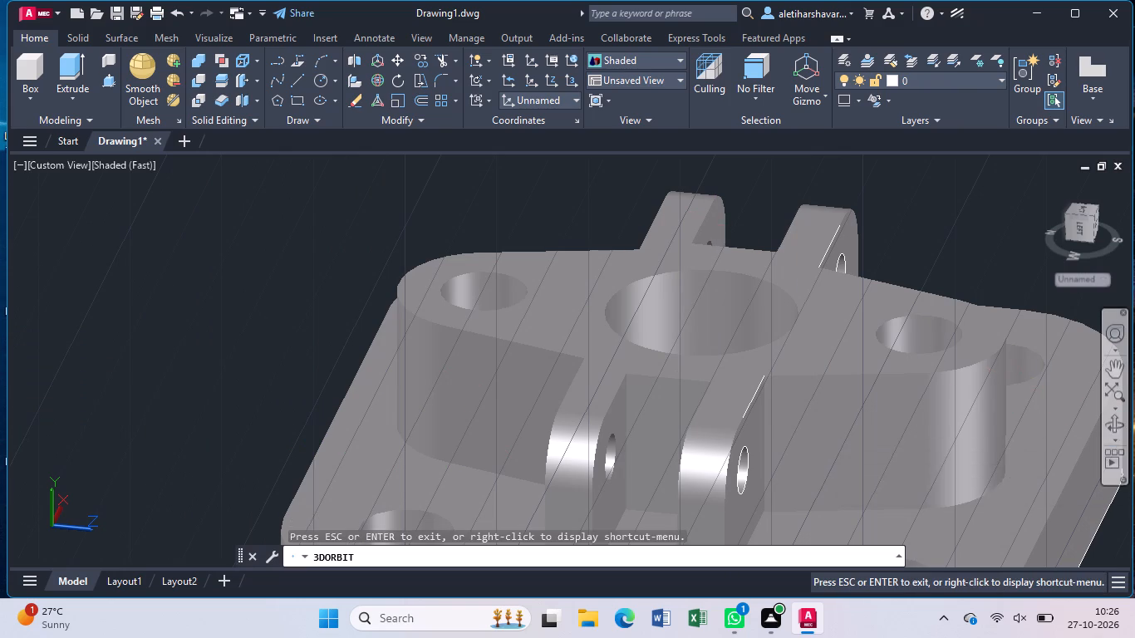
{"action": "left_click_drag", "start_coordinate": [1027, 426], "coordinate": [849, 395]}
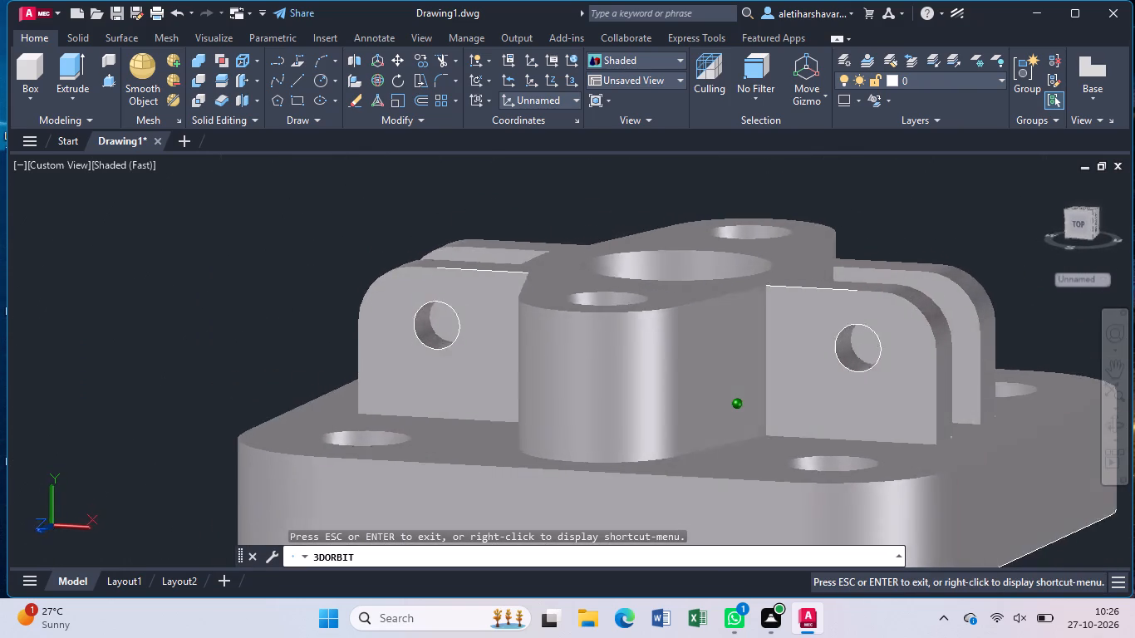
{"action": "left_click_drag", "start_coordinate": [849, 395], "coordinate": [553, 381]}
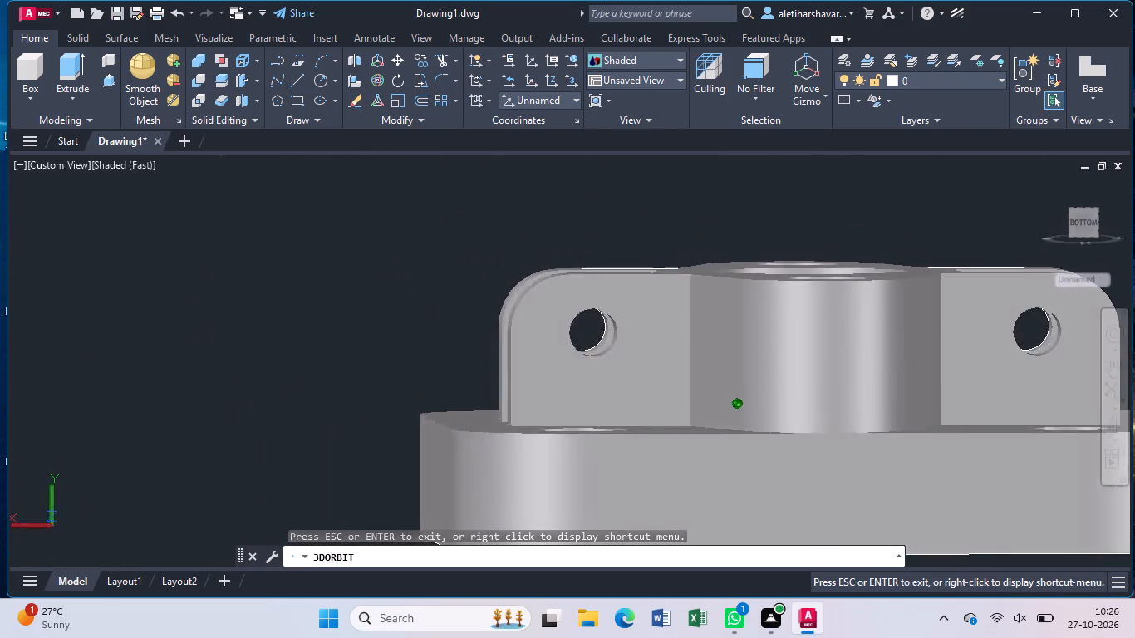
{"action": "left_click_drag", "start_coordinate": [553, 381], "coordinate": [518, 482]}
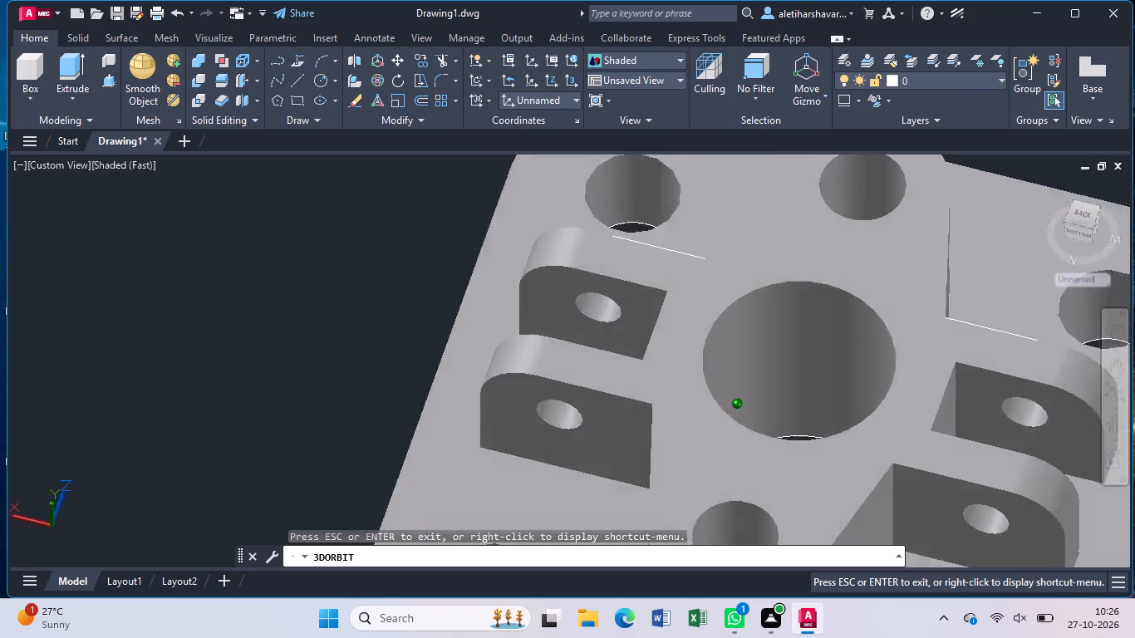
{"action": "left_click_drag", "start_coordinate": [518, 482], "coordinate": [579, 527]}
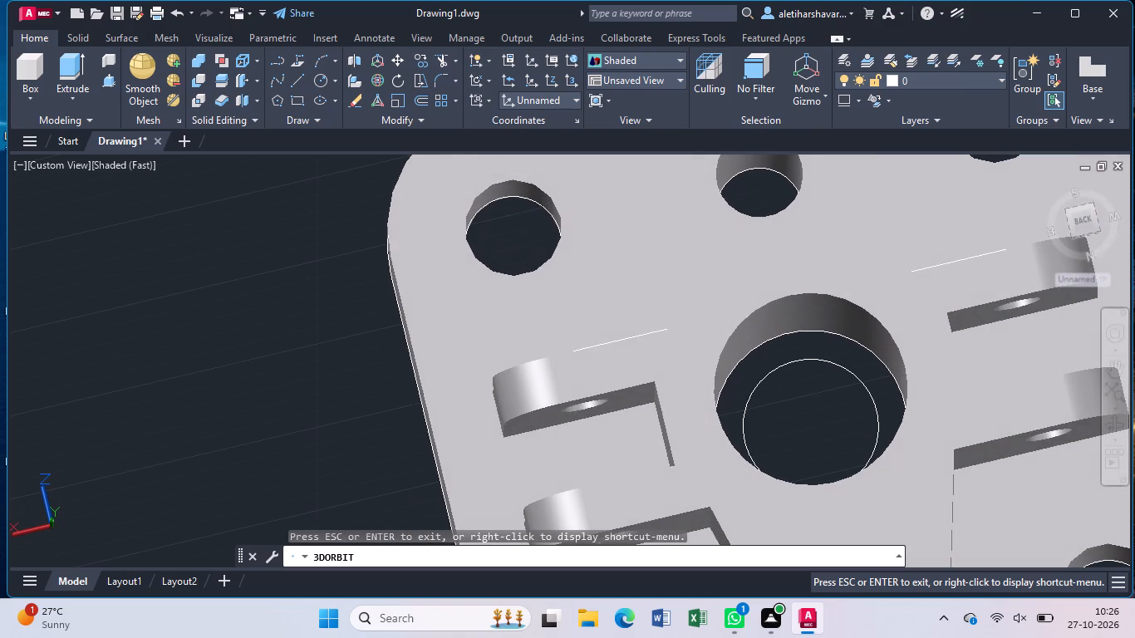
{"action": "key", "text": "Escape"}
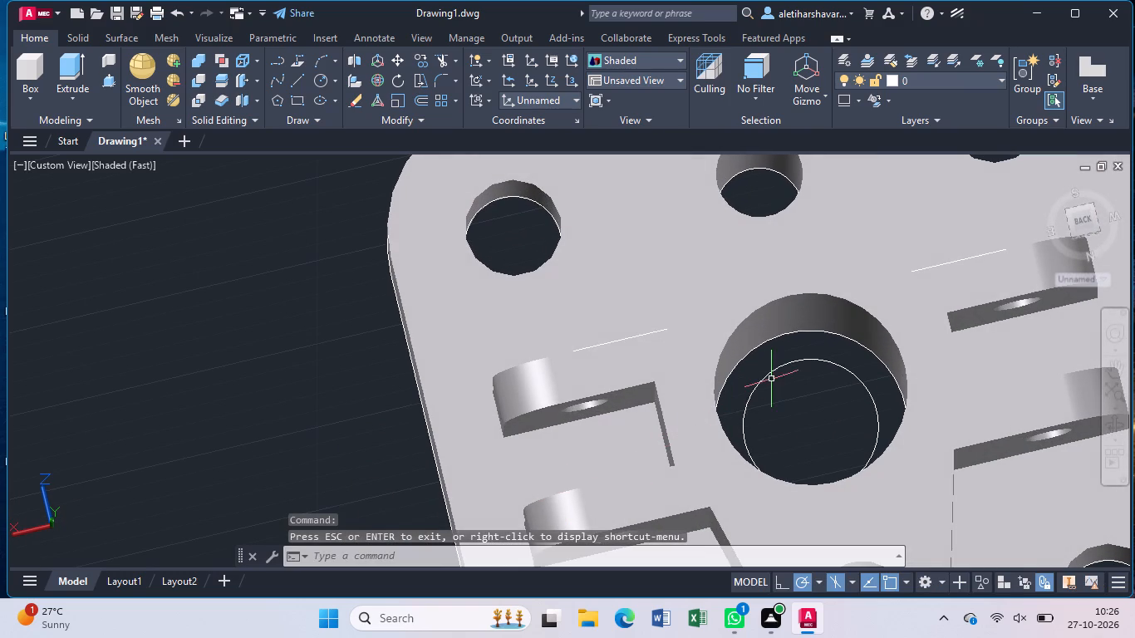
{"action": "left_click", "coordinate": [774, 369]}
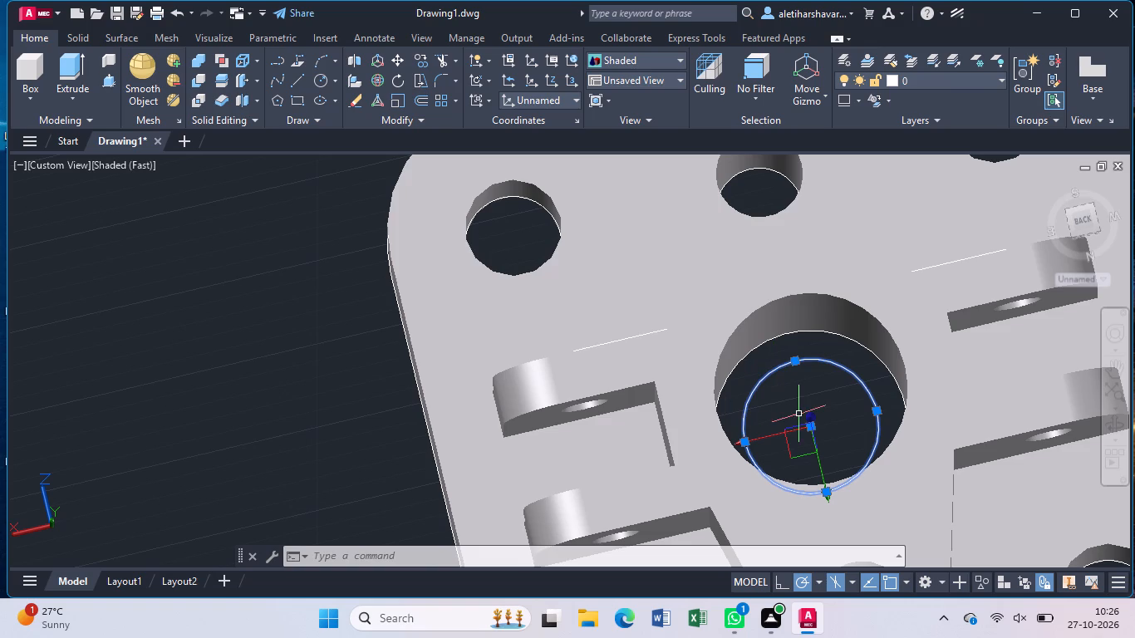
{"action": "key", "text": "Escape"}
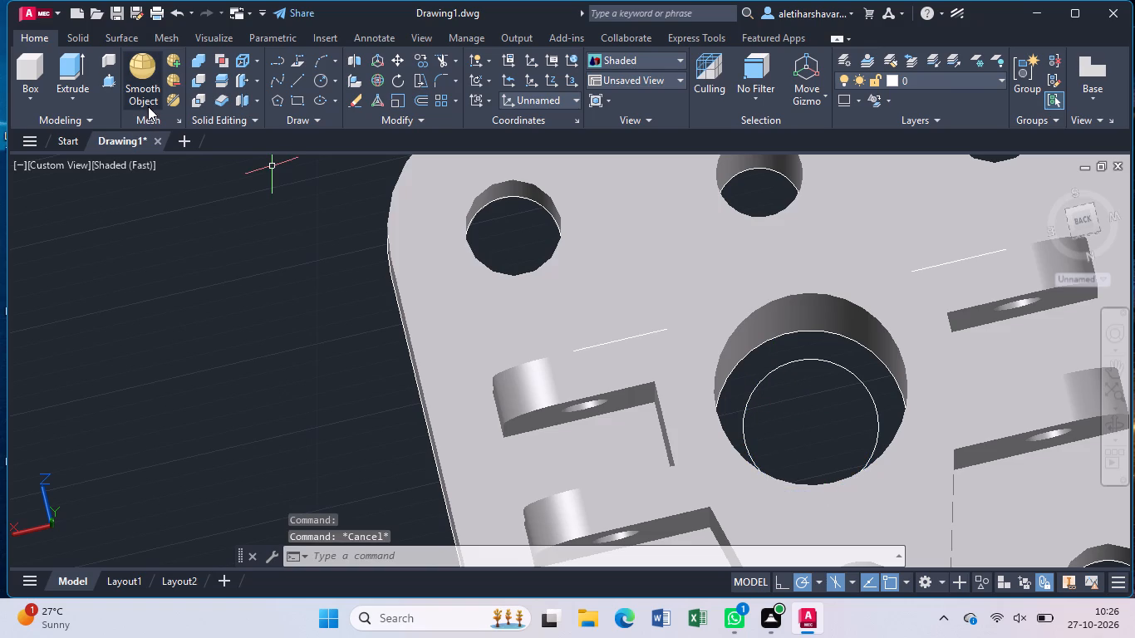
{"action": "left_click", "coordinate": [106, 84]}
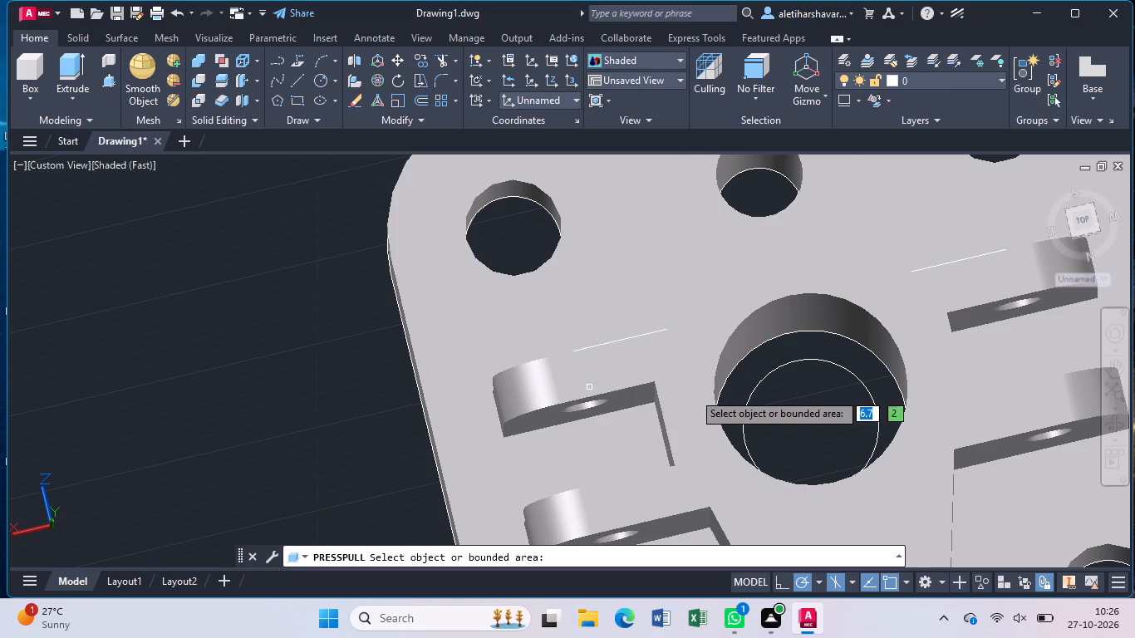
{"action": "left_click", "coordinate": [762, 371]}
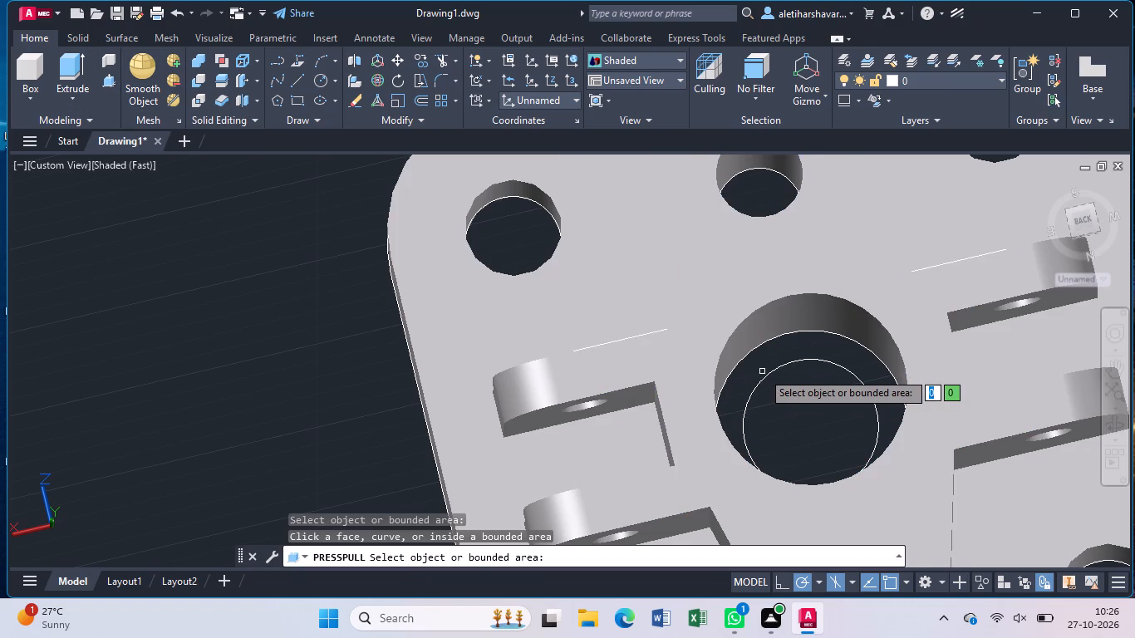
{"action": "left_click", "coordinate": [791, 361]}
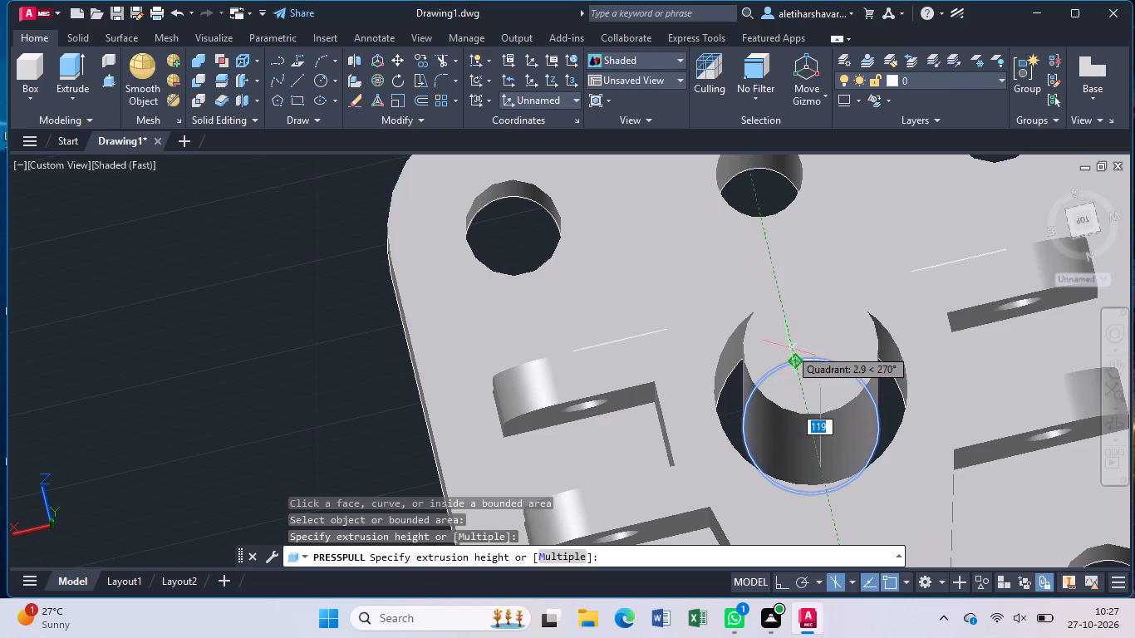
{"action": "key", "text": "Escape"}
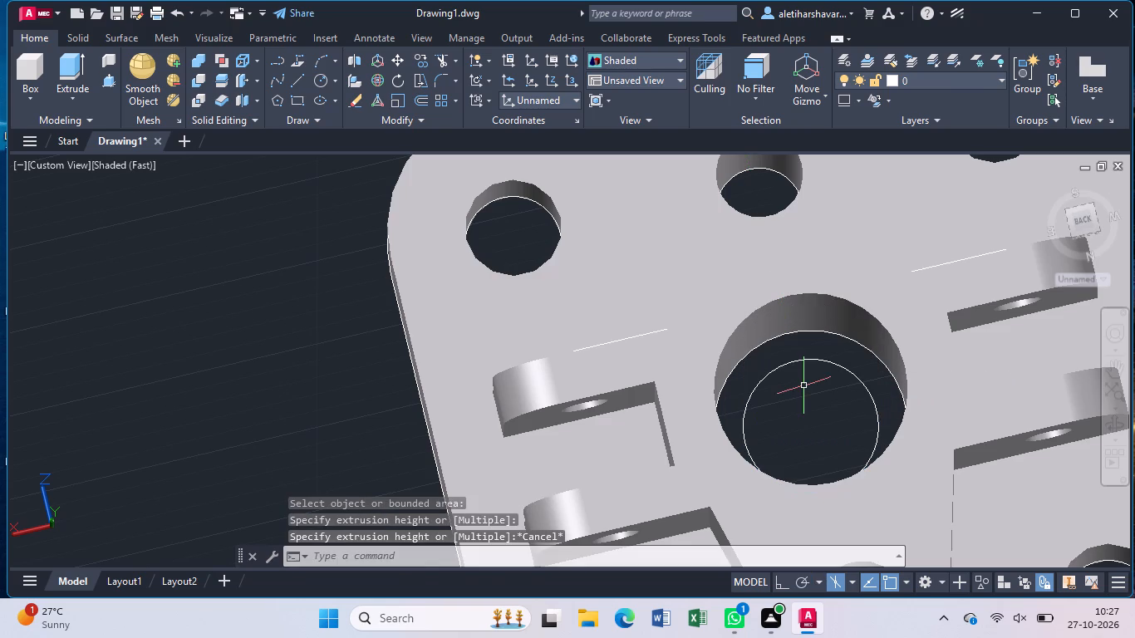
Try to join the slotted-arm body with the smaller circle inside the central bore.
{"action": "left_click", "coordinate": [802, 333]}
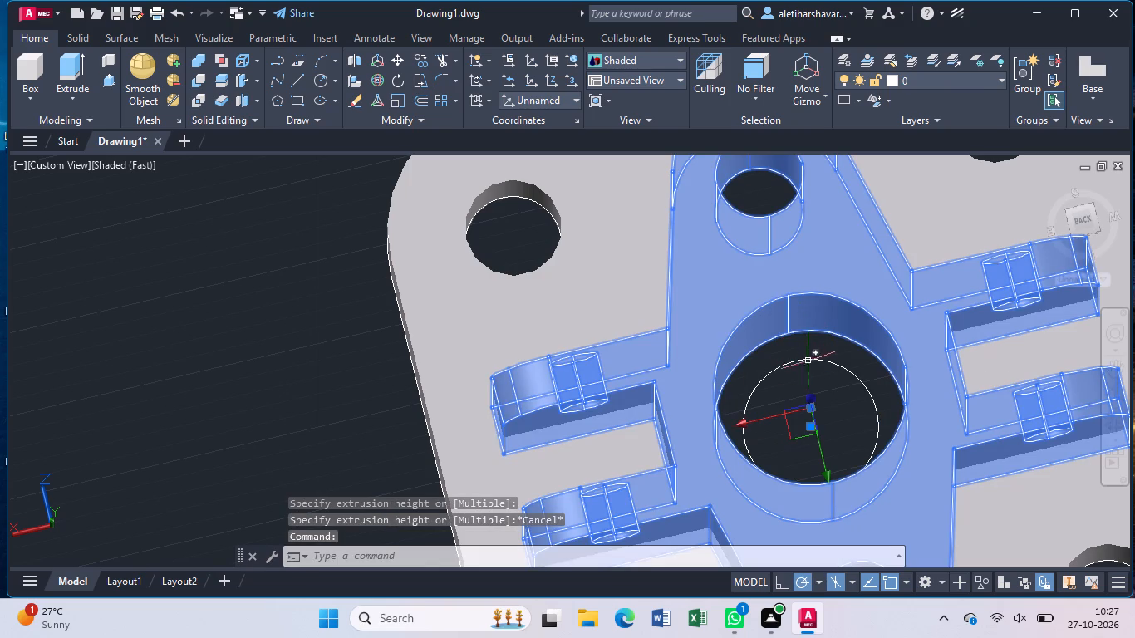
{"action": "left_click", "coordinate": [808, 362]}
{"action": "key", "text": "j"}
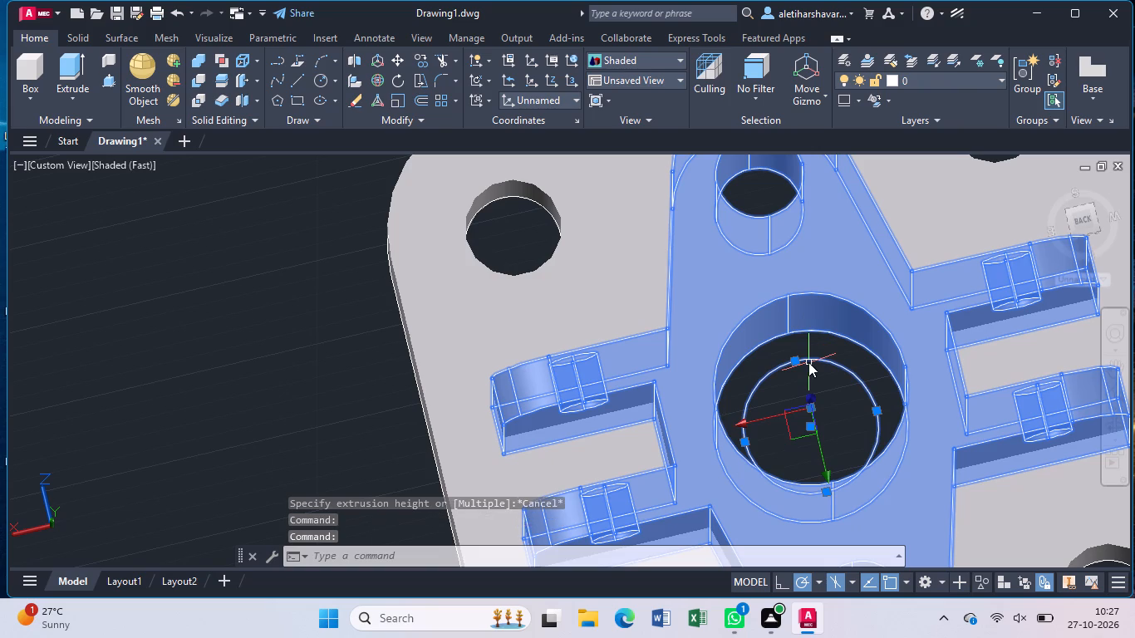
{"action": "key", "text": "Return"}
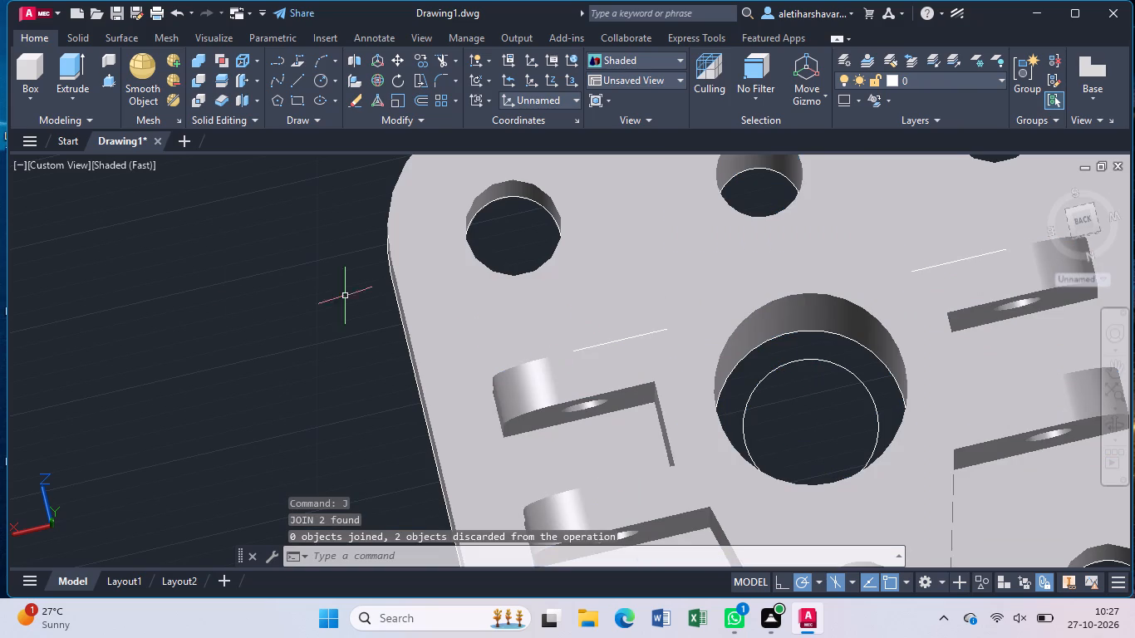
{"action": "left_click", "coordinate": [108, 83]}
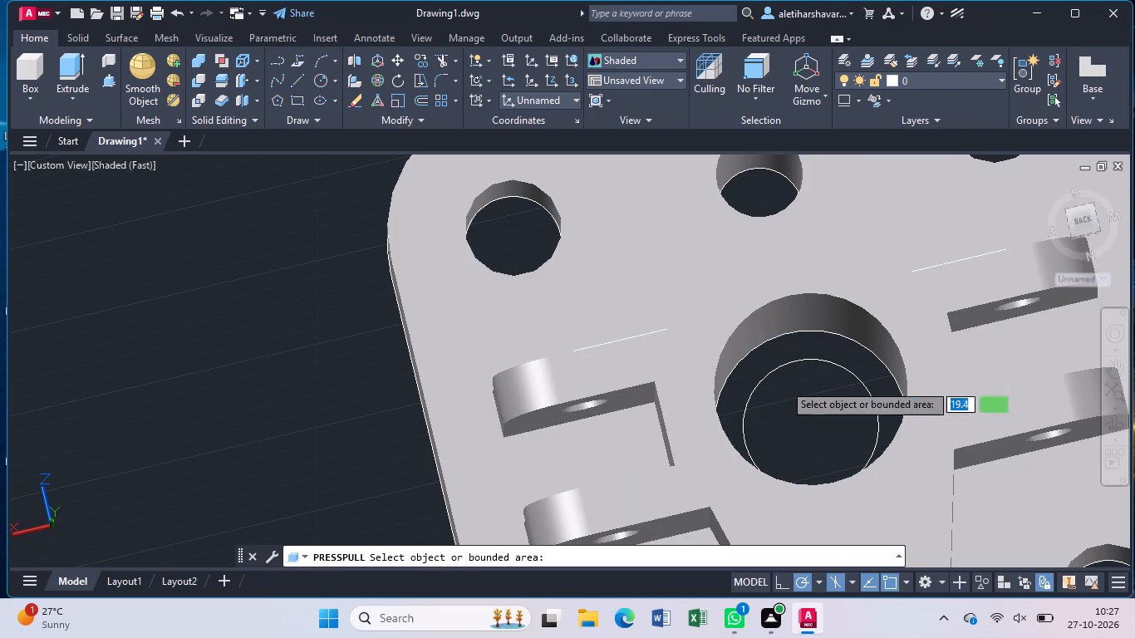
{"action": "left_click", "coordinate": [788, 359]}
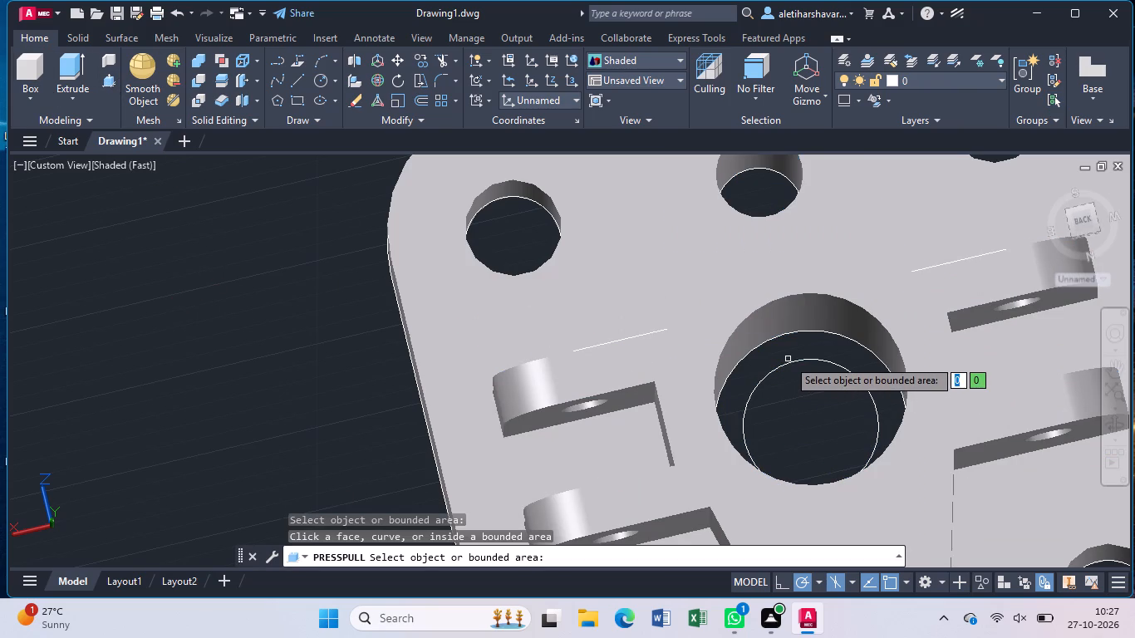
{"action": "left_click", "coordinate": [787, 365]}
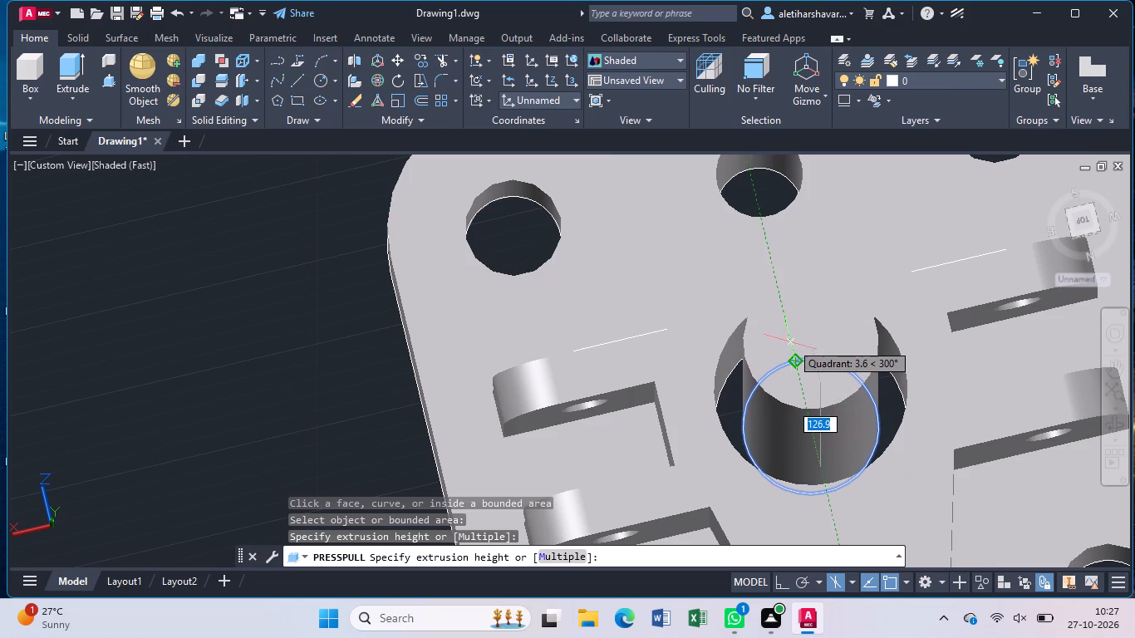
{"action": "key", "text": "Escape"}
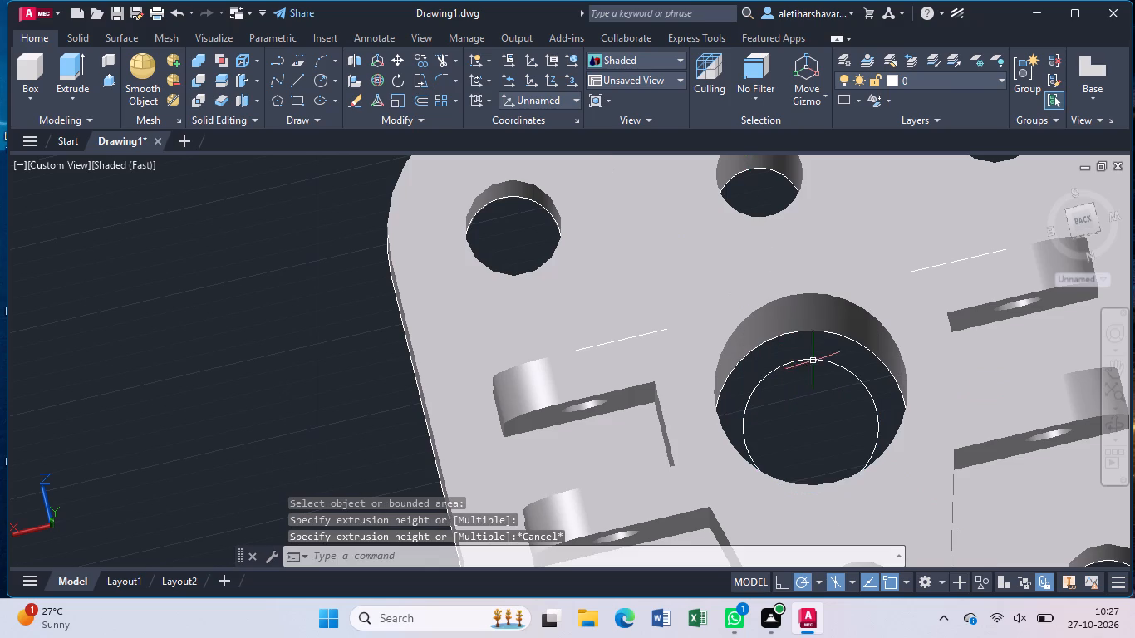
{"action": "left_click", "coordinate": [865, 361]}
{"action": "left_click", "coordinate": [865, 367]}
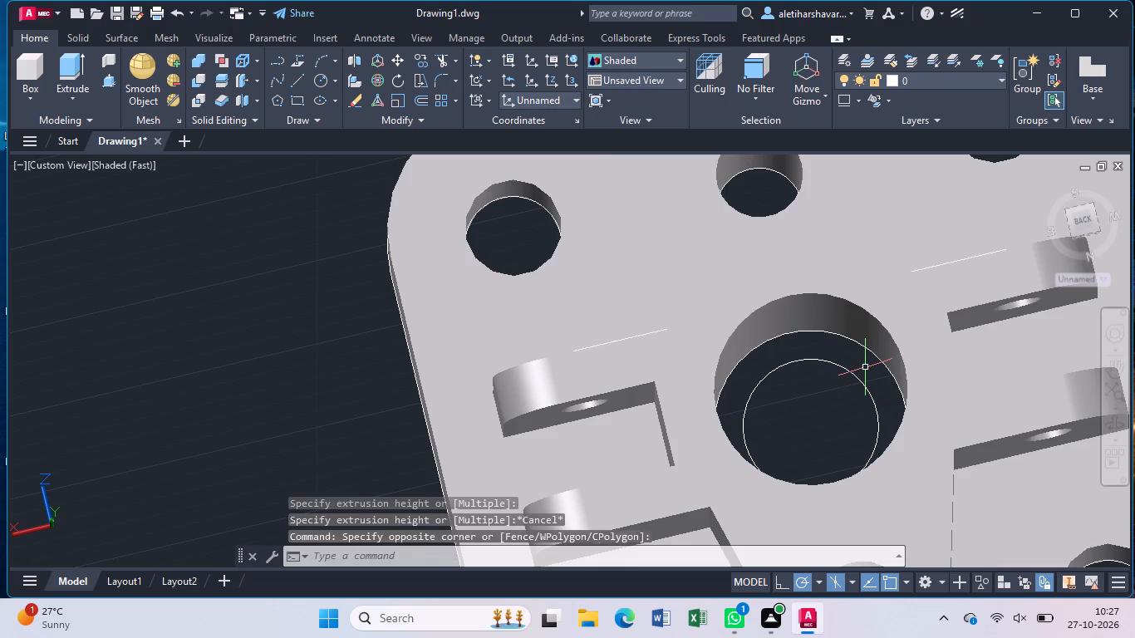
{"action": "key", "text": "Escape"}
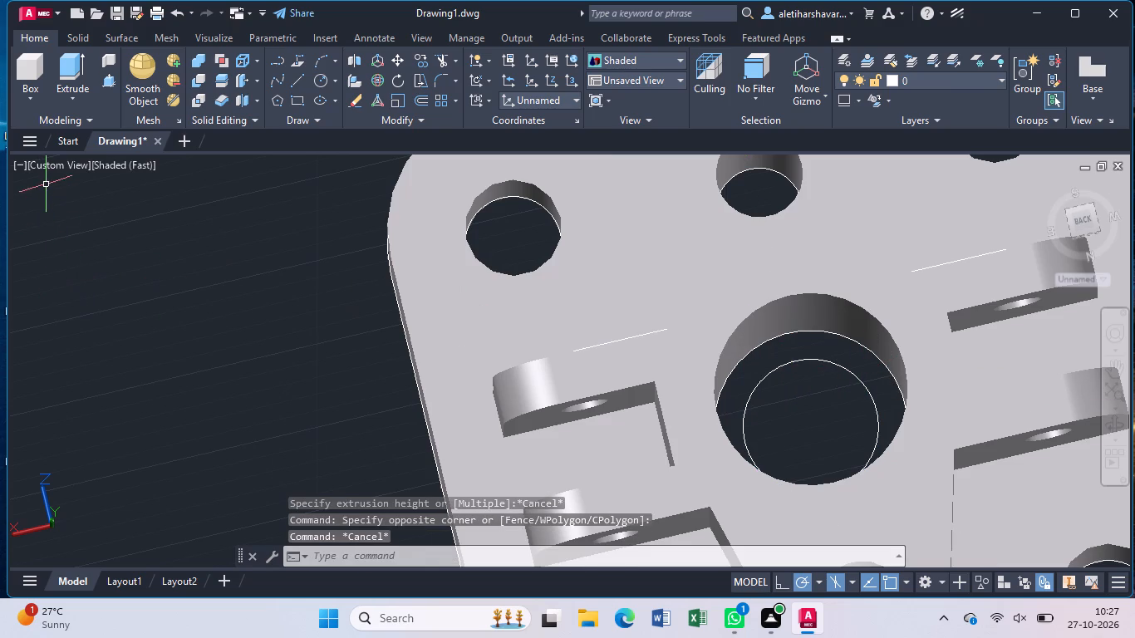
From the top view, presspull the ring area between the two concentric circles of the central bore by 10 mm.
{"action": "left_click", "coordinate": [46, 163]}
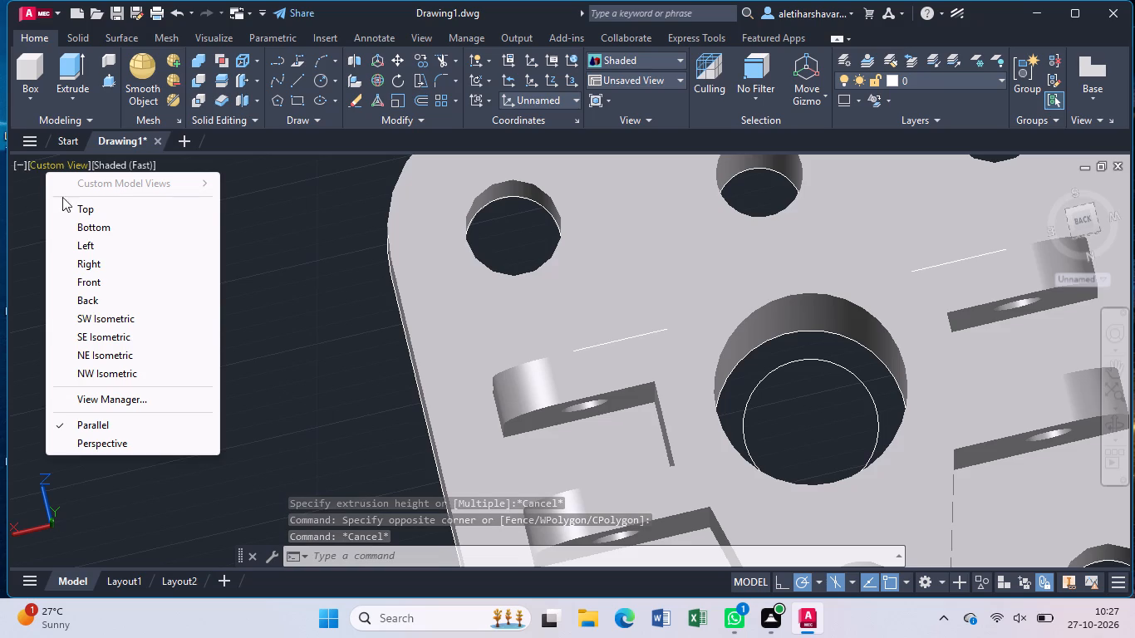
{"action": "left_click", "coordinate": [87, 209]}
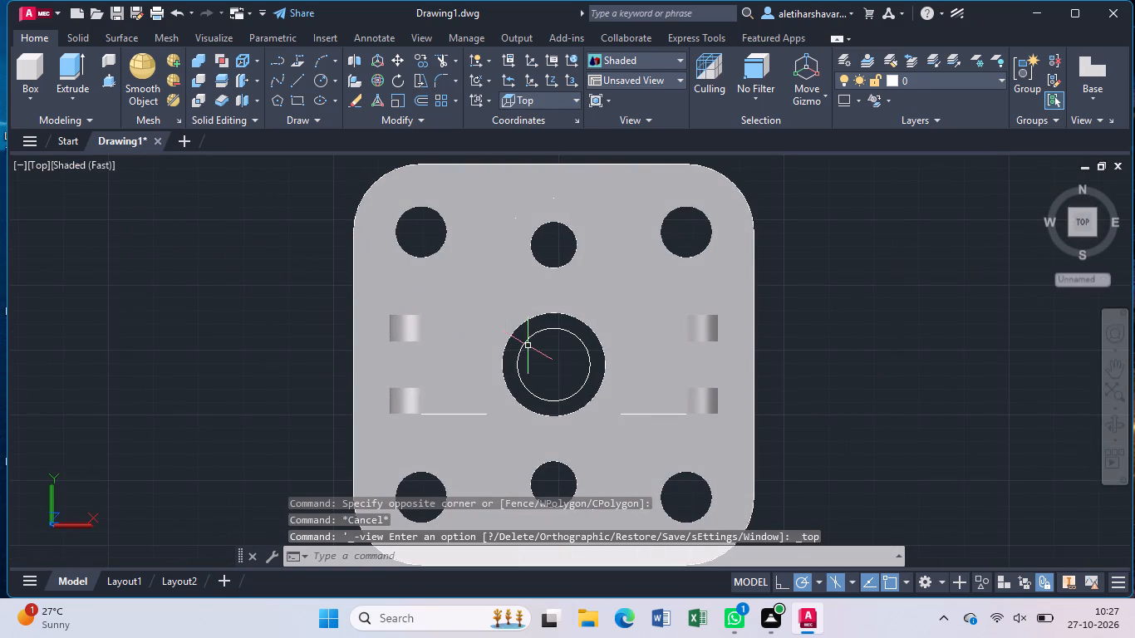
{"action": "left_click", "coordinate": [103, 83]}
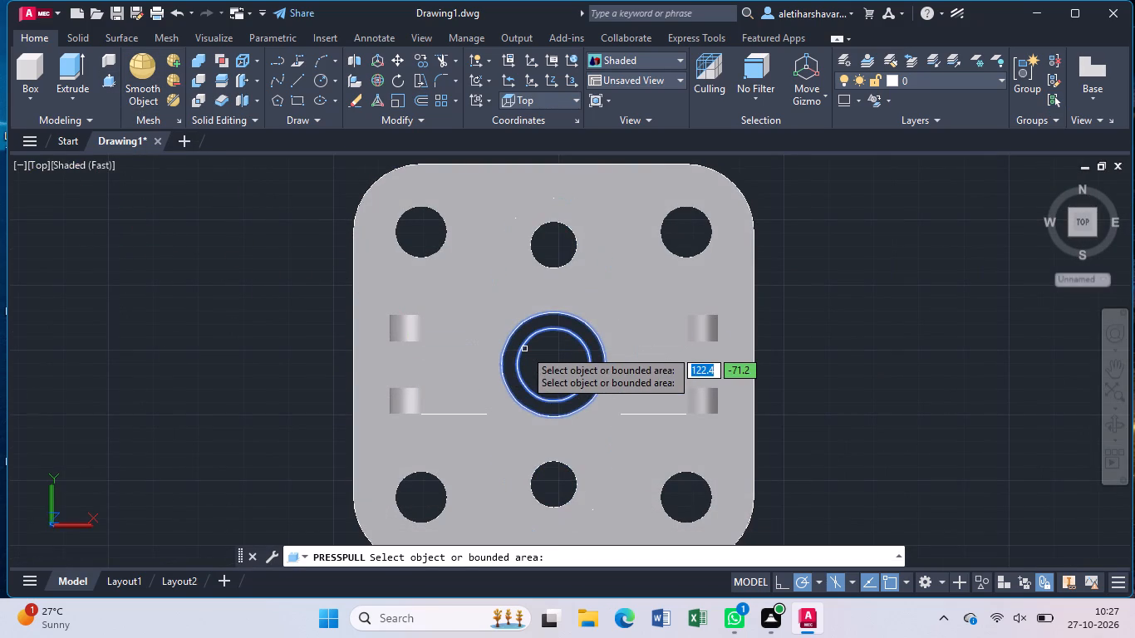
{"action": "left_click", "coordinate": [517, 346]}
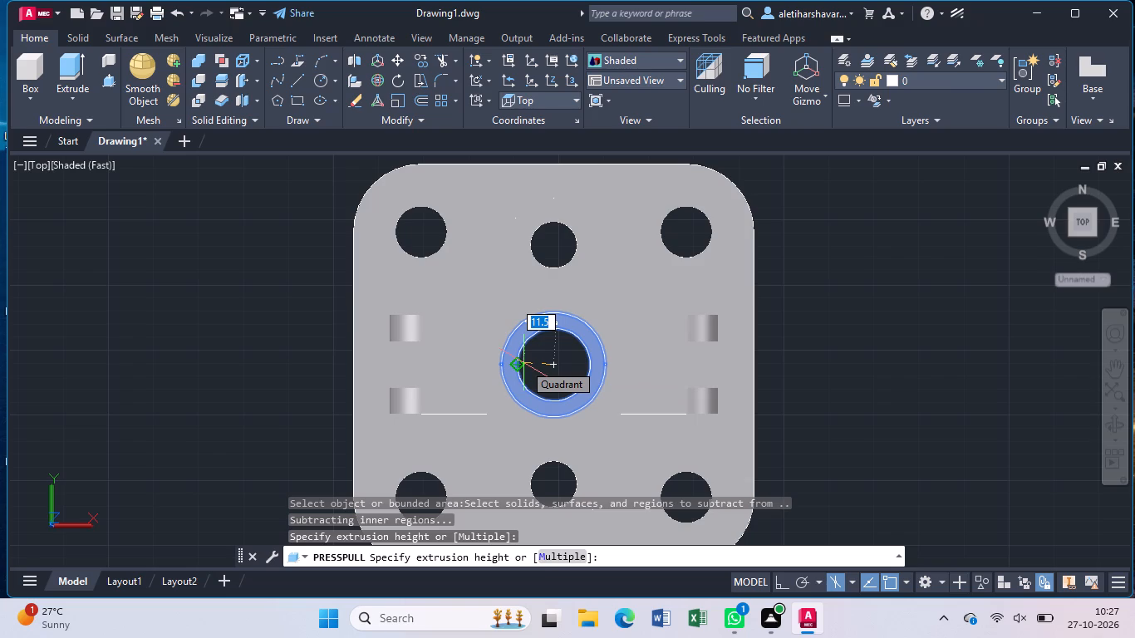
{"action": "key", "text": "1"}
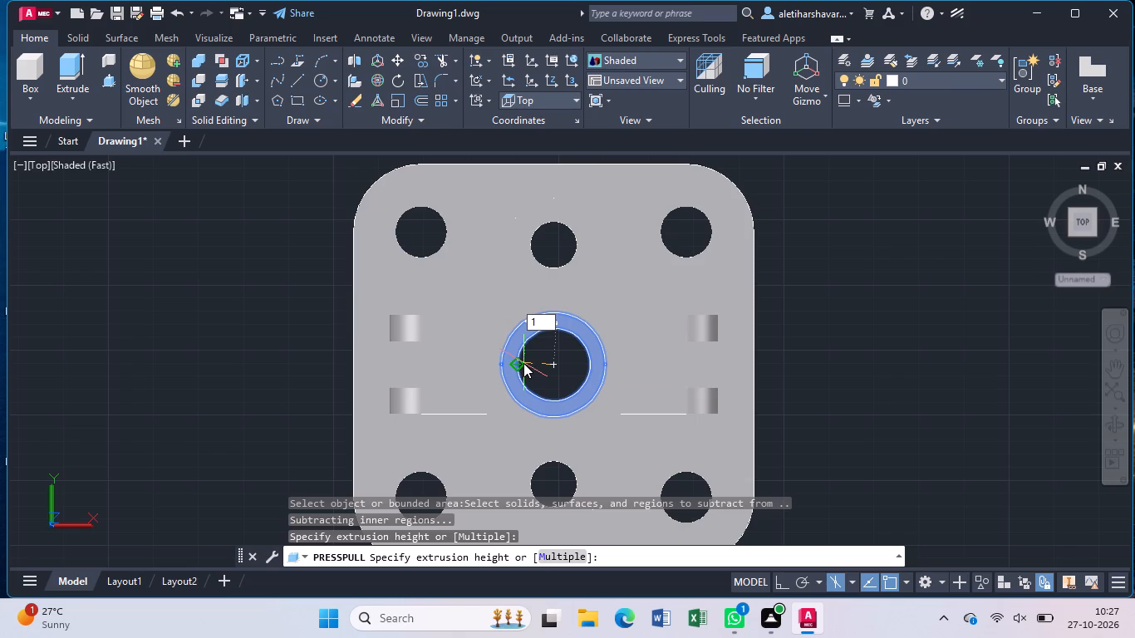
{"action": "key", "text": "0"}
{"action": "key", "text": "Return"}
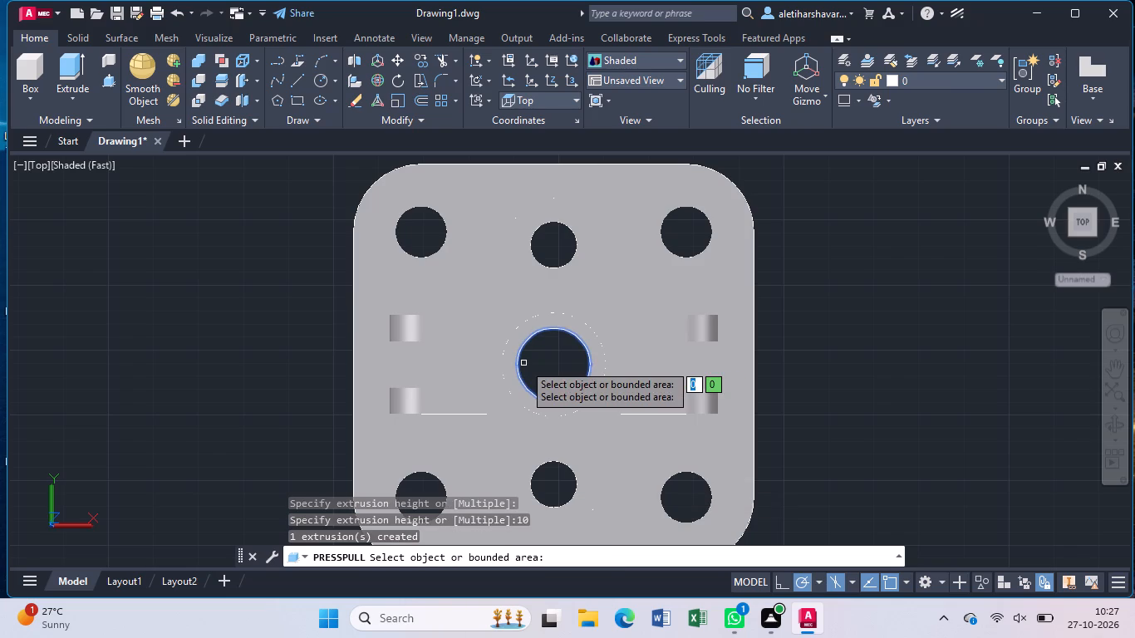
{"action": "key", "text": "Escape"}
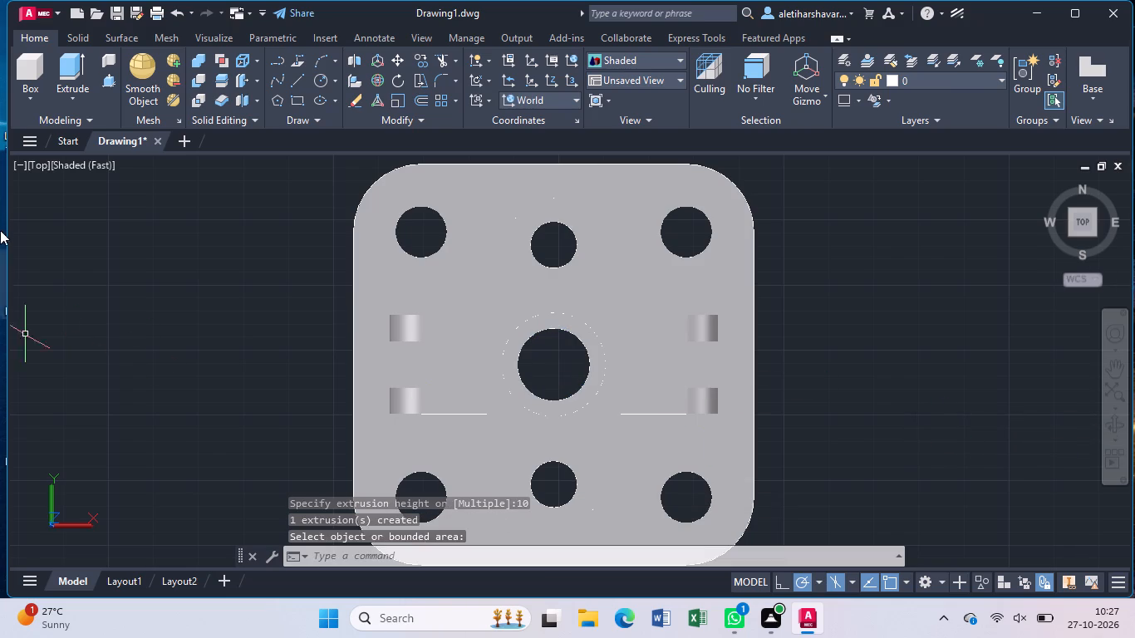
Examine the part's stepped central bore and arm holes from the bottom, left, SW isometric and SE isometric views.
{"action": "left_click", "coordinate": [40, 166]}
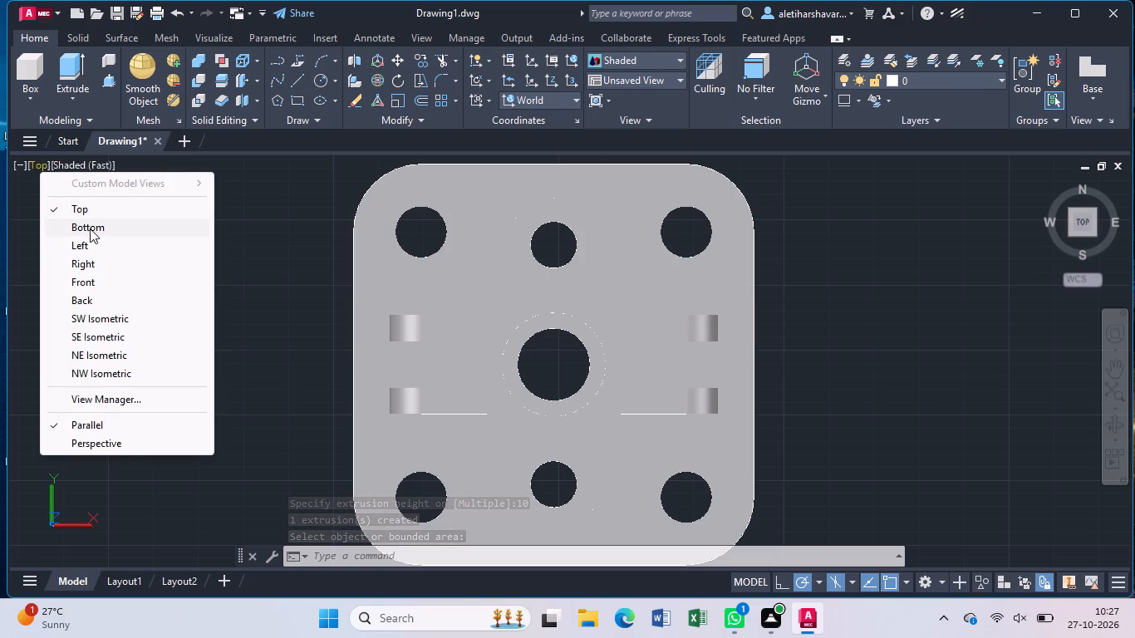
{"action": "left_click", "coordinate": [90, 228]}
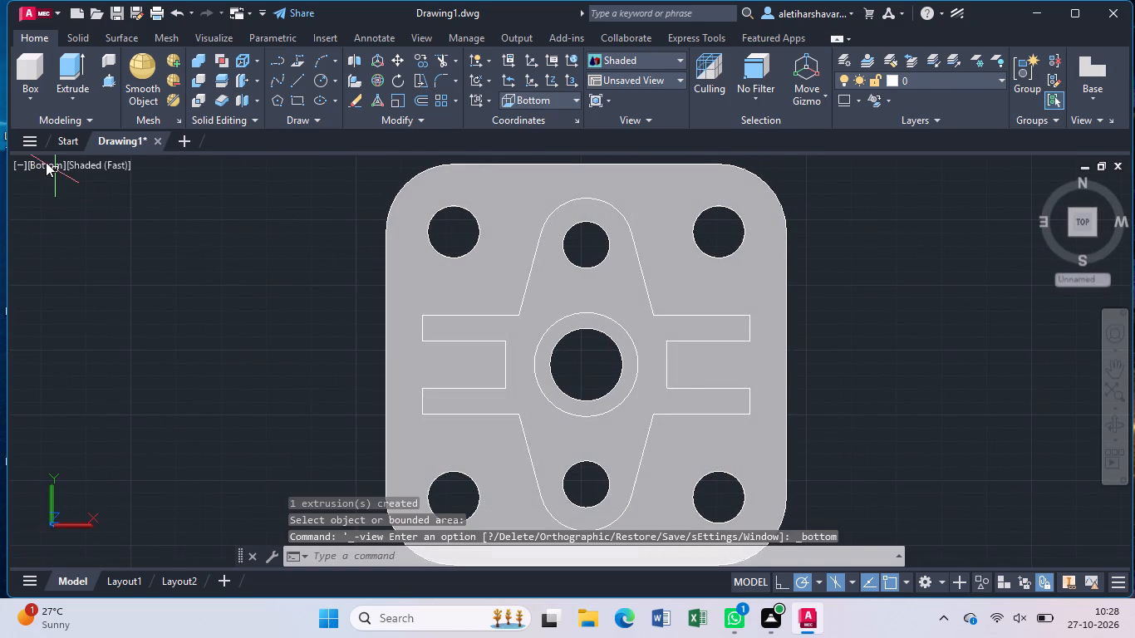
{"action": "left_click", "coordinate": [46, 162]}
{"action": "left_click", "coordinate": [81, 243]}
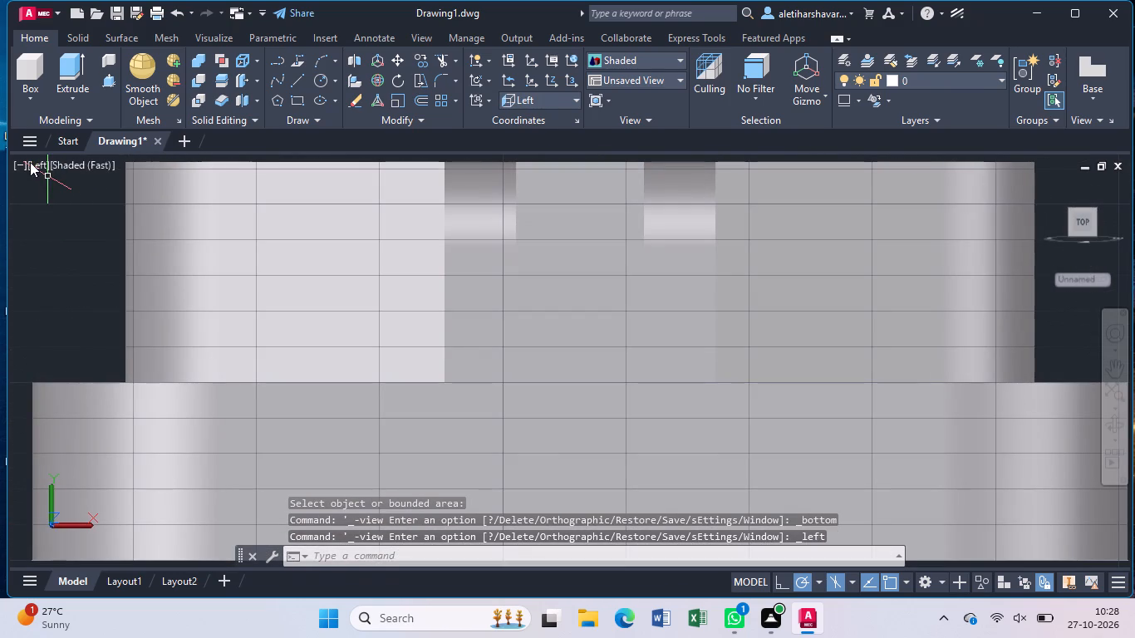
{"action": "left_click", "coordinate": [30, 162]}
{"action": "left_click", "coordinate": [99, 317]}
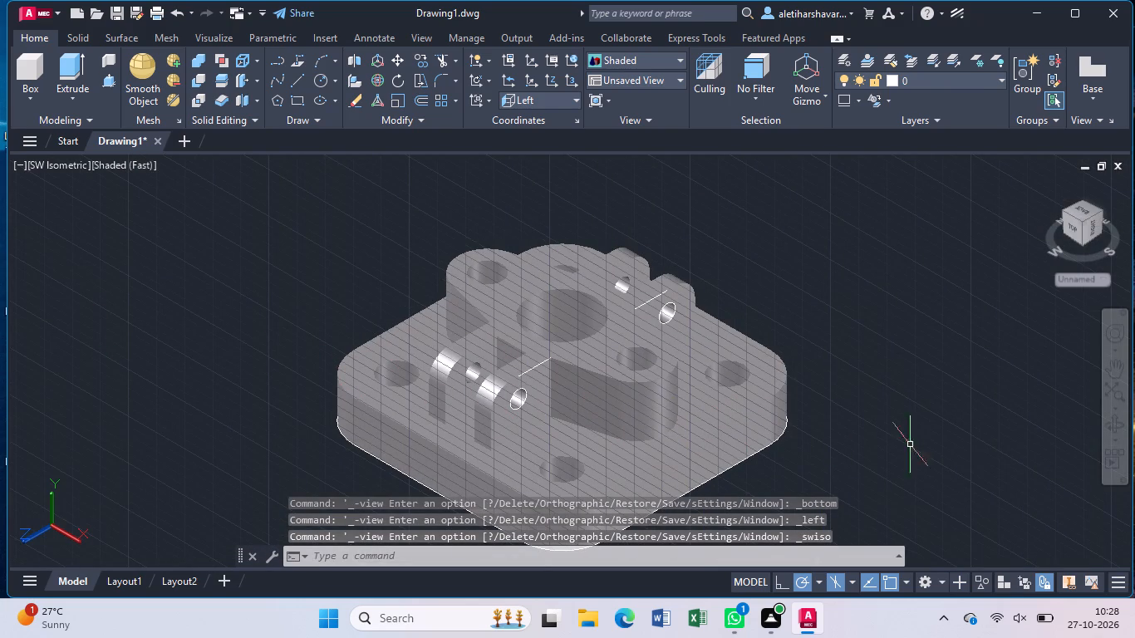
{"action": "left_click", "coordinate": [1113, 427]}
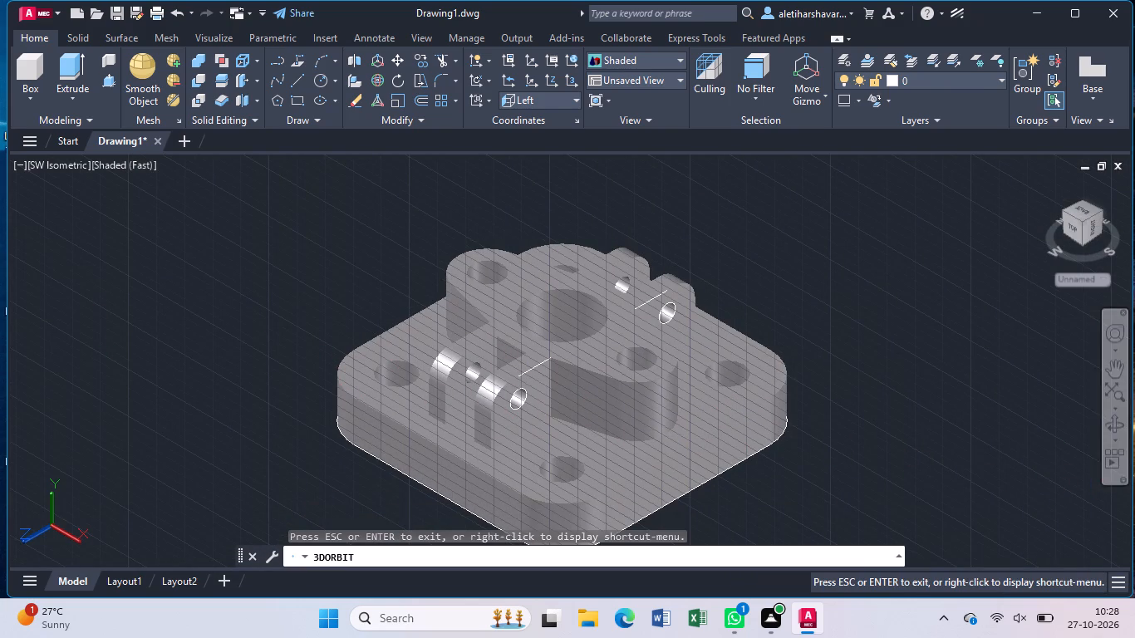
{"action": "left_click_drag", "start_coordinate": [1010, 421], "coordinate": [998, 472]}
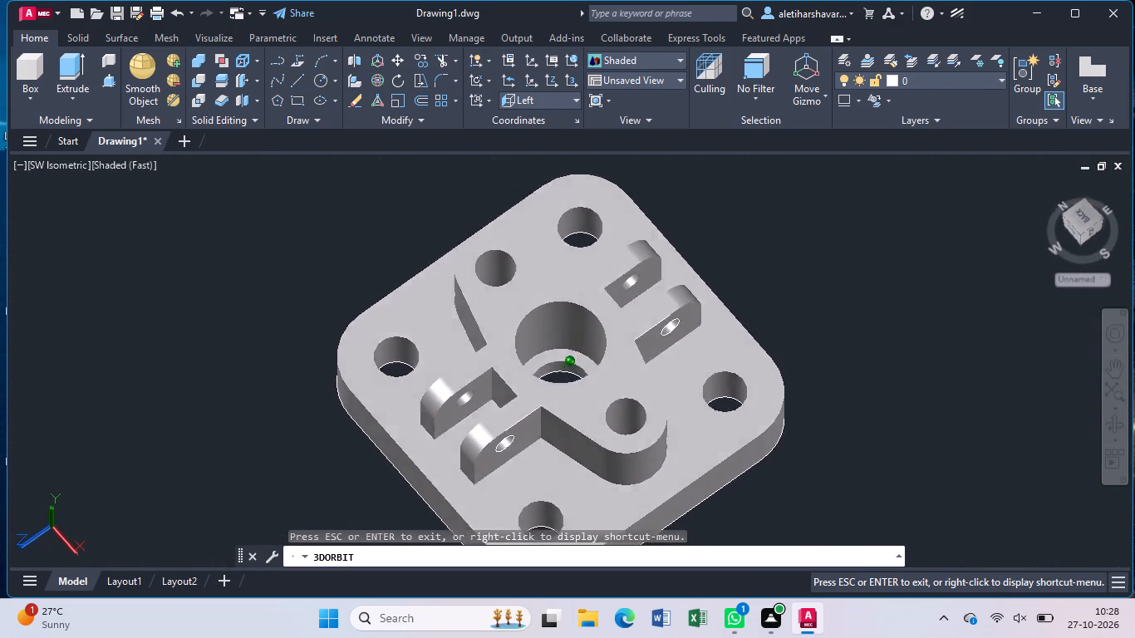
{"action": "left_click_drag", "start_coordinate": [998, 472], "coordinate": [1002, 412]}
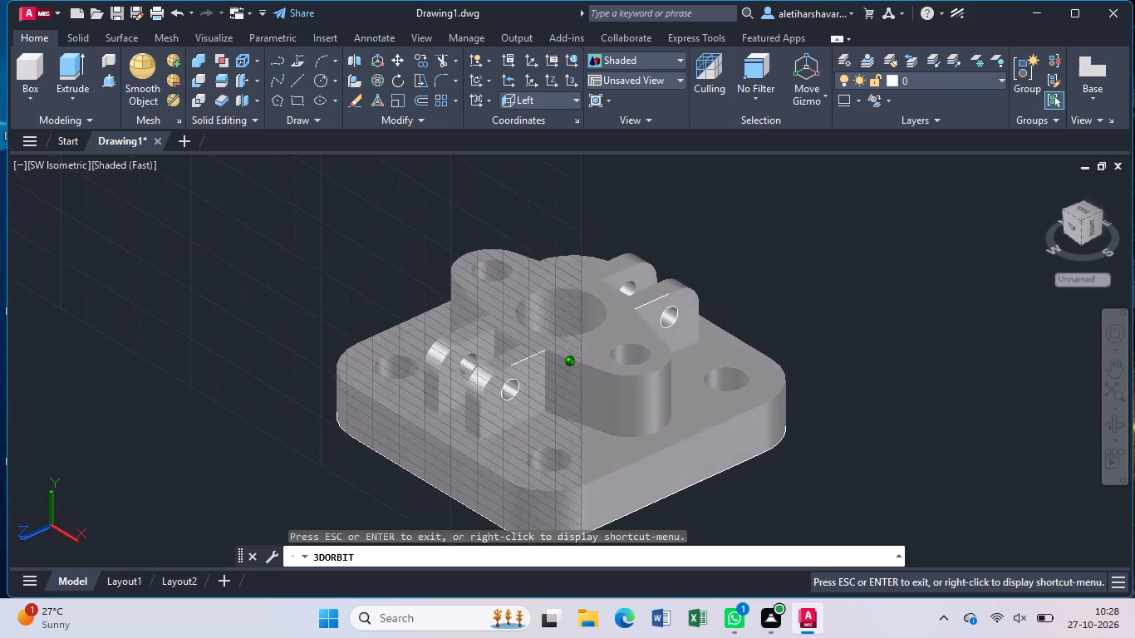
{"action": "left_click_drag", "start_coordinate": [1002, 412], "coordinate": [1002, 411]}
{"action": "key", "text": "Escape"}
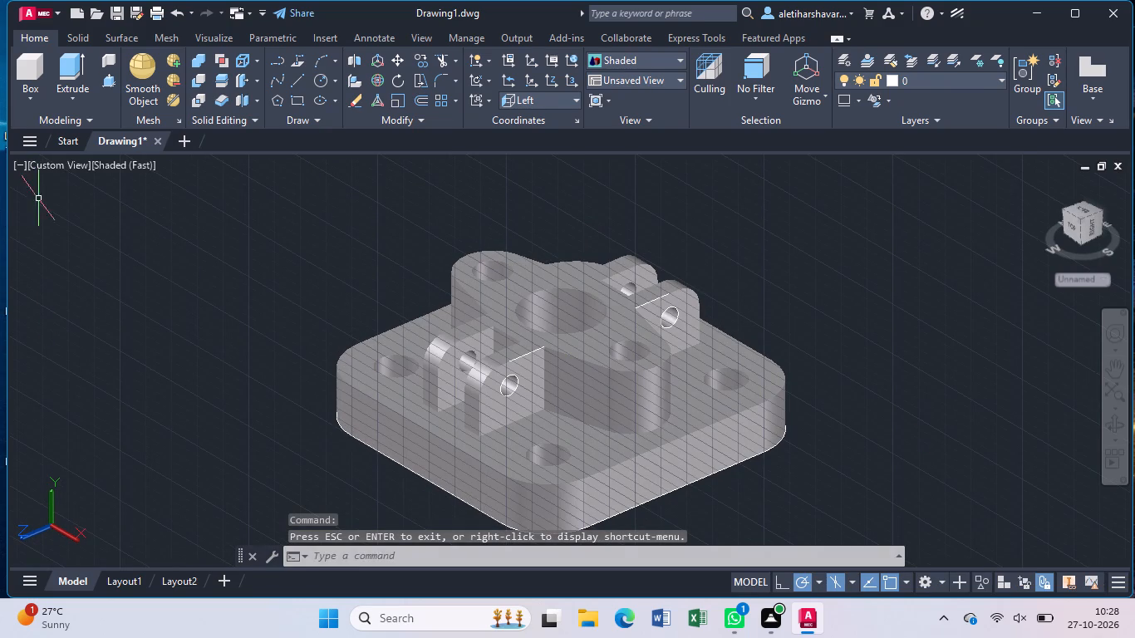
{"action": "left_click", "coordinate": [65, 164]}
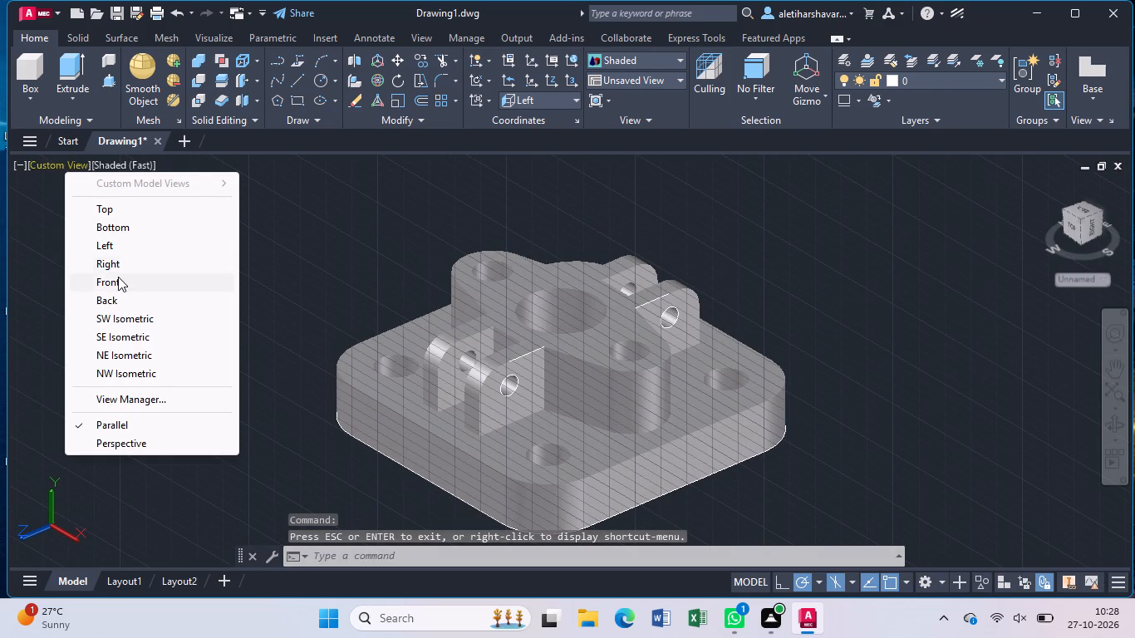
{"action": "left_click", "coordinate": [142, 317]}
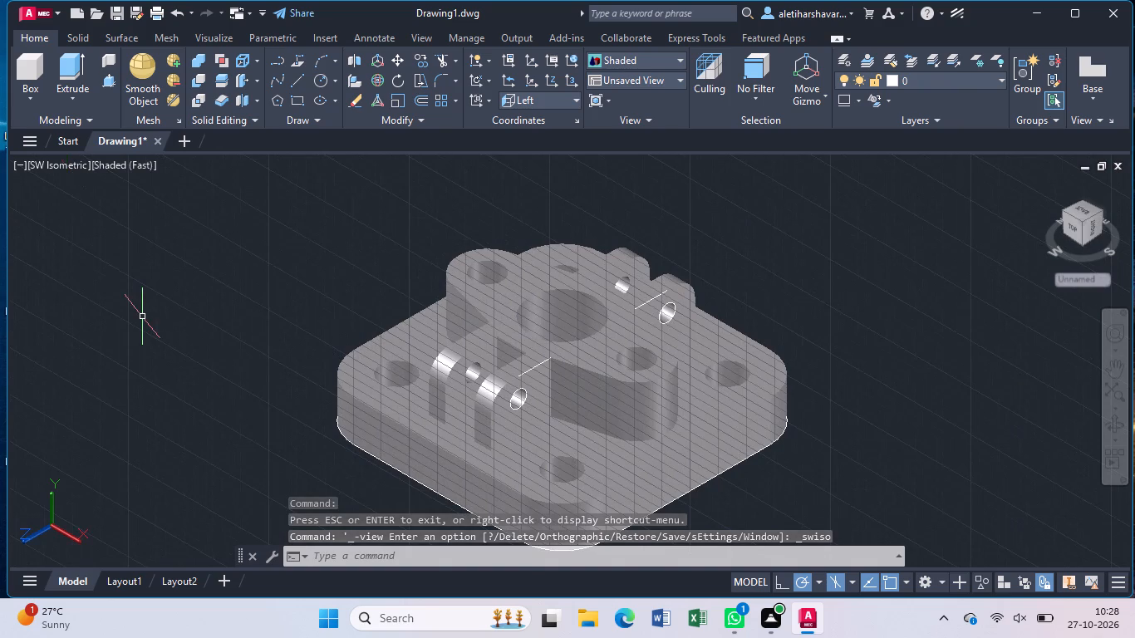
{"action": "left_click", "coordinate": [66, 158]}
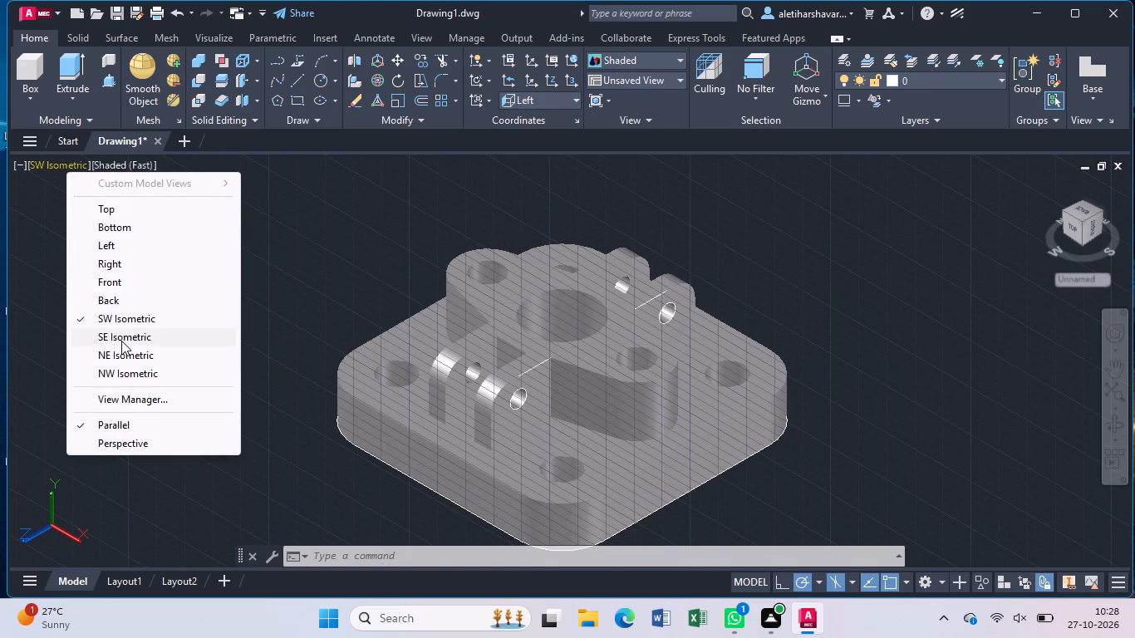
{"action": "left_click", "coordinate": [121, 341]}
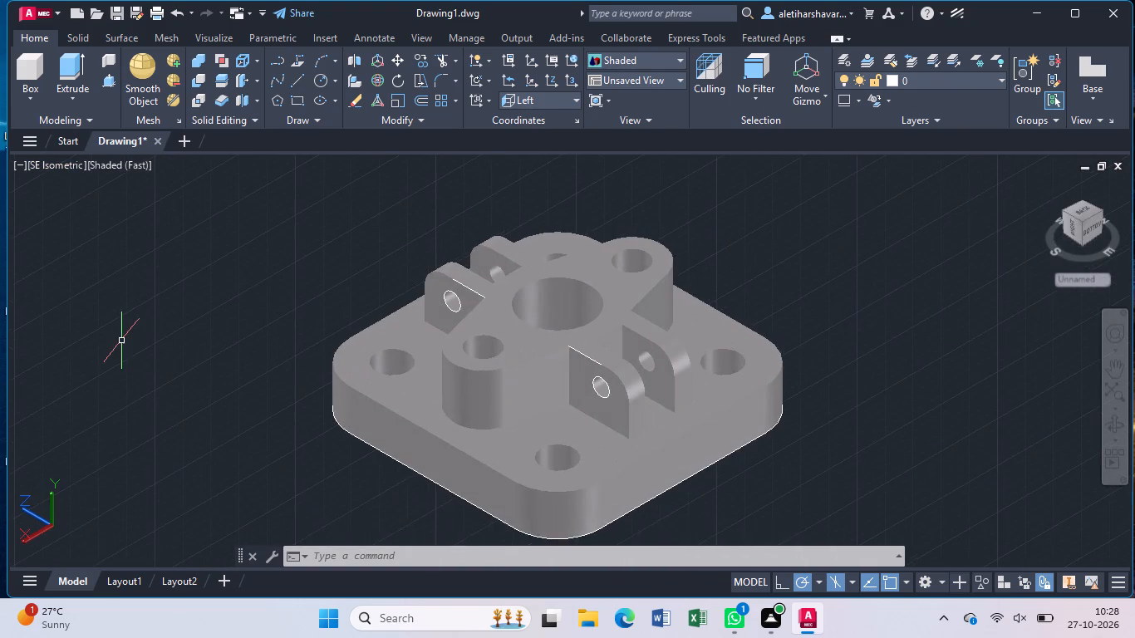
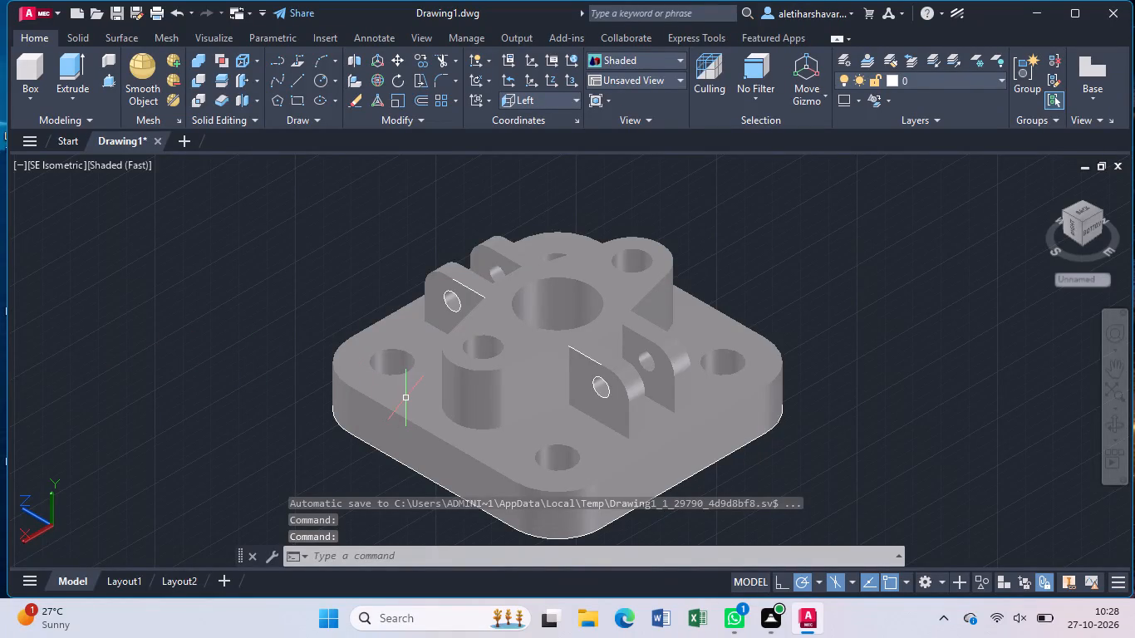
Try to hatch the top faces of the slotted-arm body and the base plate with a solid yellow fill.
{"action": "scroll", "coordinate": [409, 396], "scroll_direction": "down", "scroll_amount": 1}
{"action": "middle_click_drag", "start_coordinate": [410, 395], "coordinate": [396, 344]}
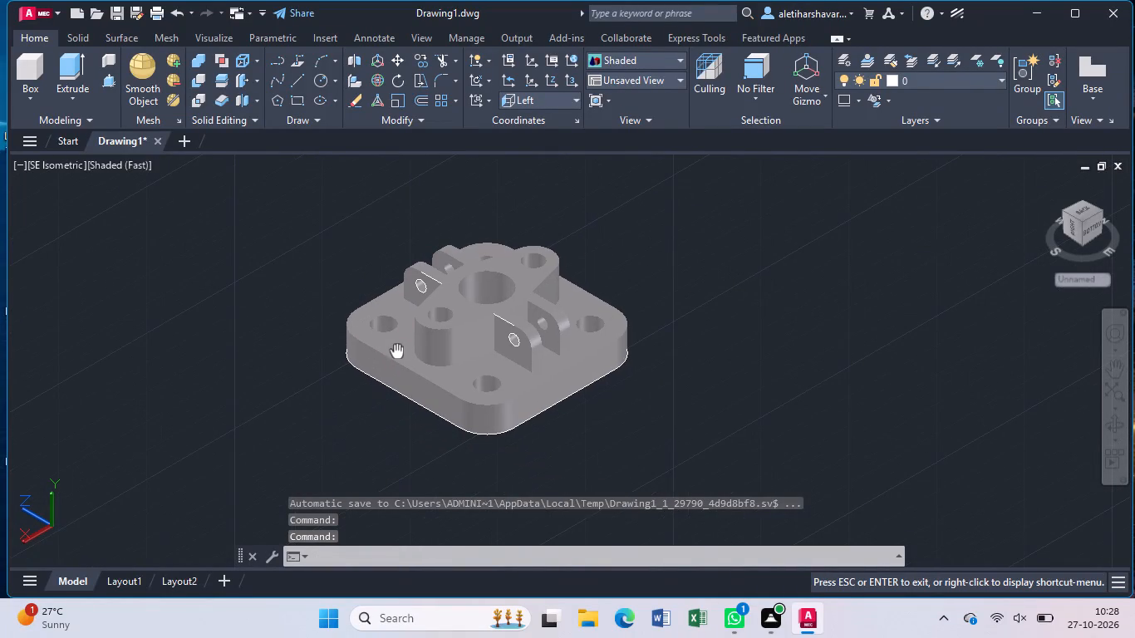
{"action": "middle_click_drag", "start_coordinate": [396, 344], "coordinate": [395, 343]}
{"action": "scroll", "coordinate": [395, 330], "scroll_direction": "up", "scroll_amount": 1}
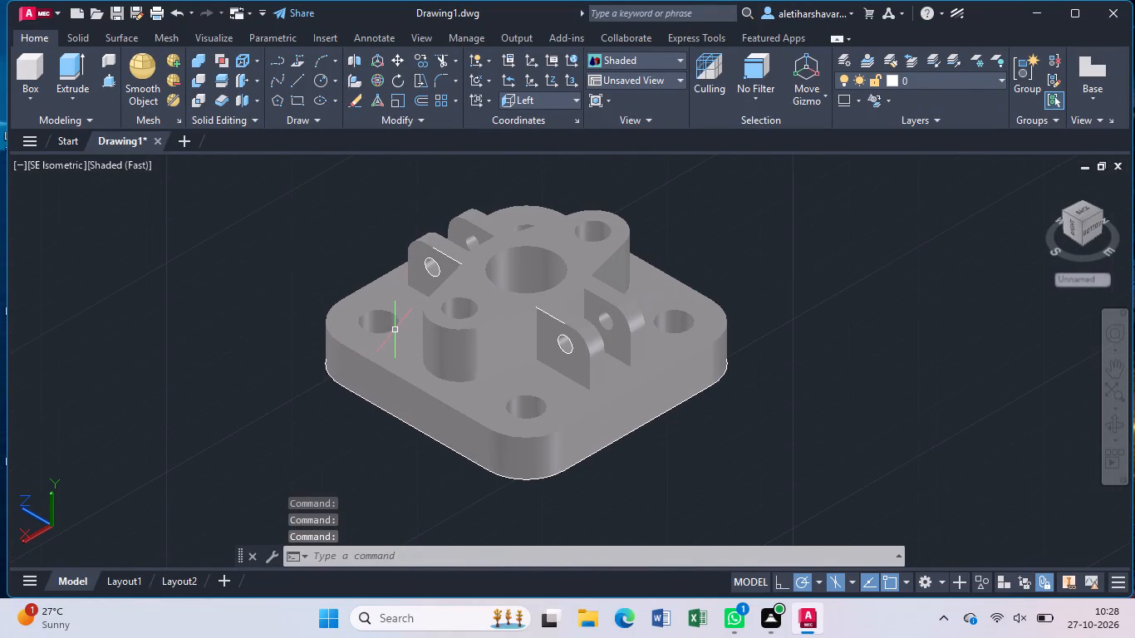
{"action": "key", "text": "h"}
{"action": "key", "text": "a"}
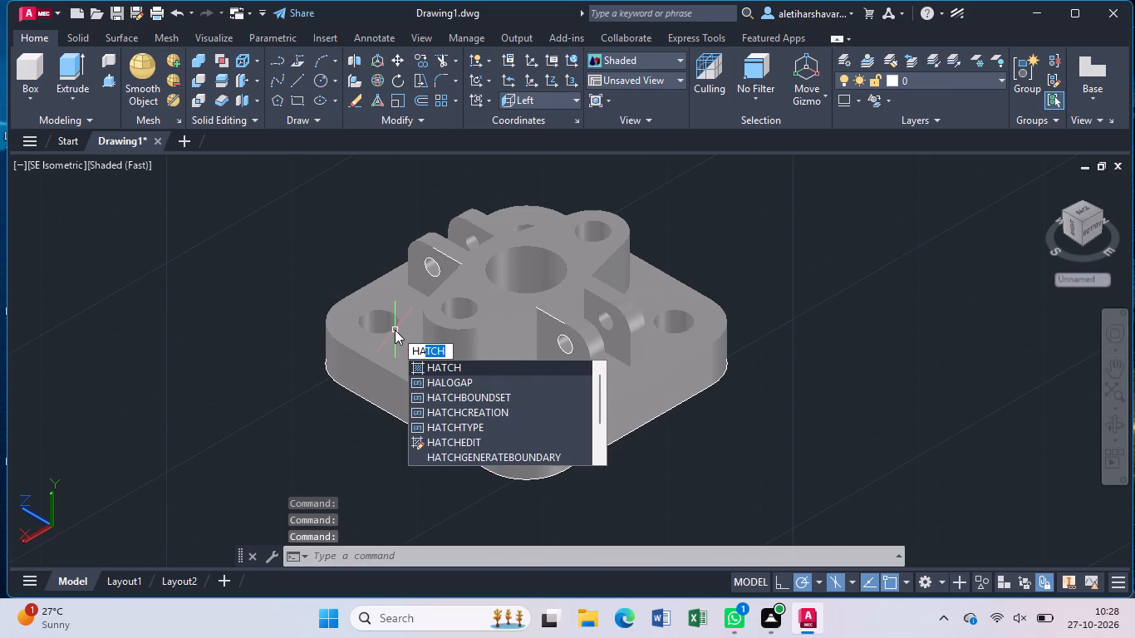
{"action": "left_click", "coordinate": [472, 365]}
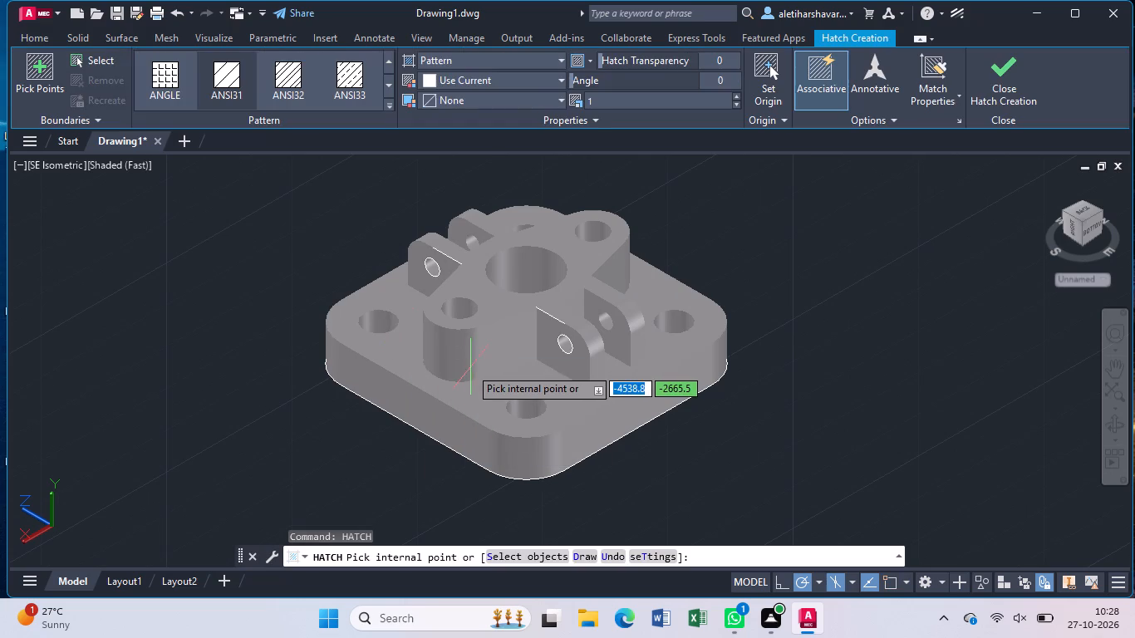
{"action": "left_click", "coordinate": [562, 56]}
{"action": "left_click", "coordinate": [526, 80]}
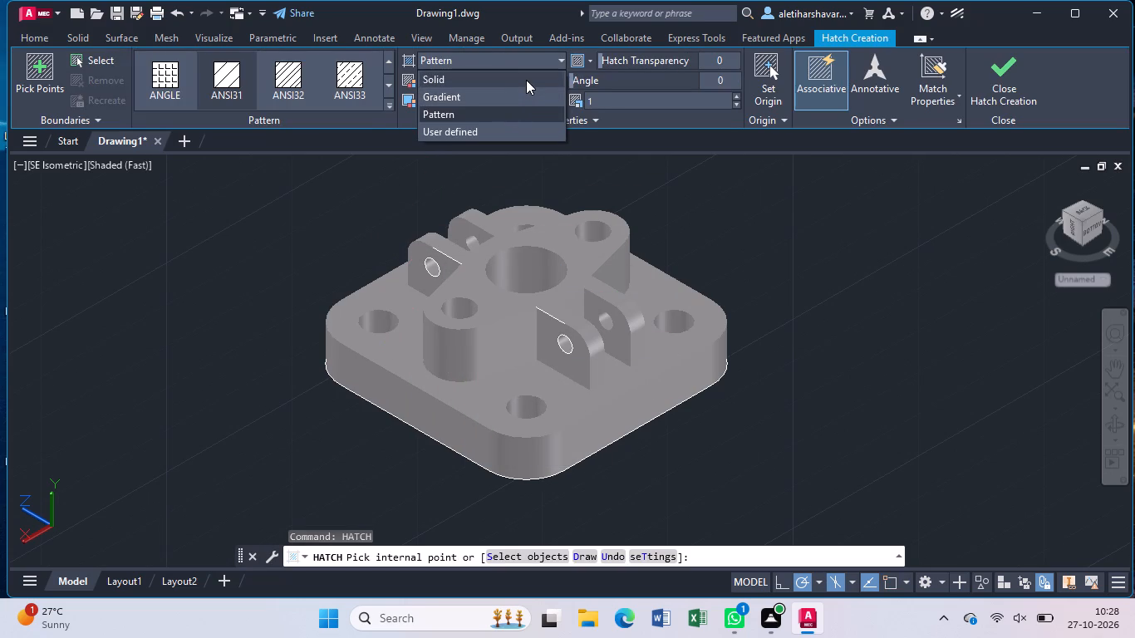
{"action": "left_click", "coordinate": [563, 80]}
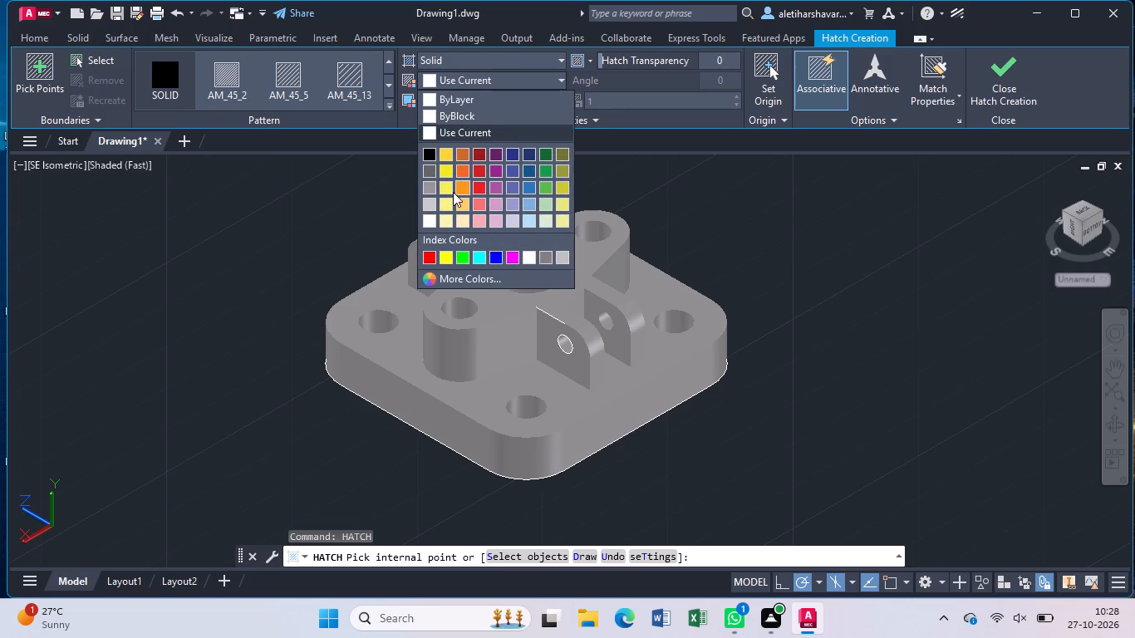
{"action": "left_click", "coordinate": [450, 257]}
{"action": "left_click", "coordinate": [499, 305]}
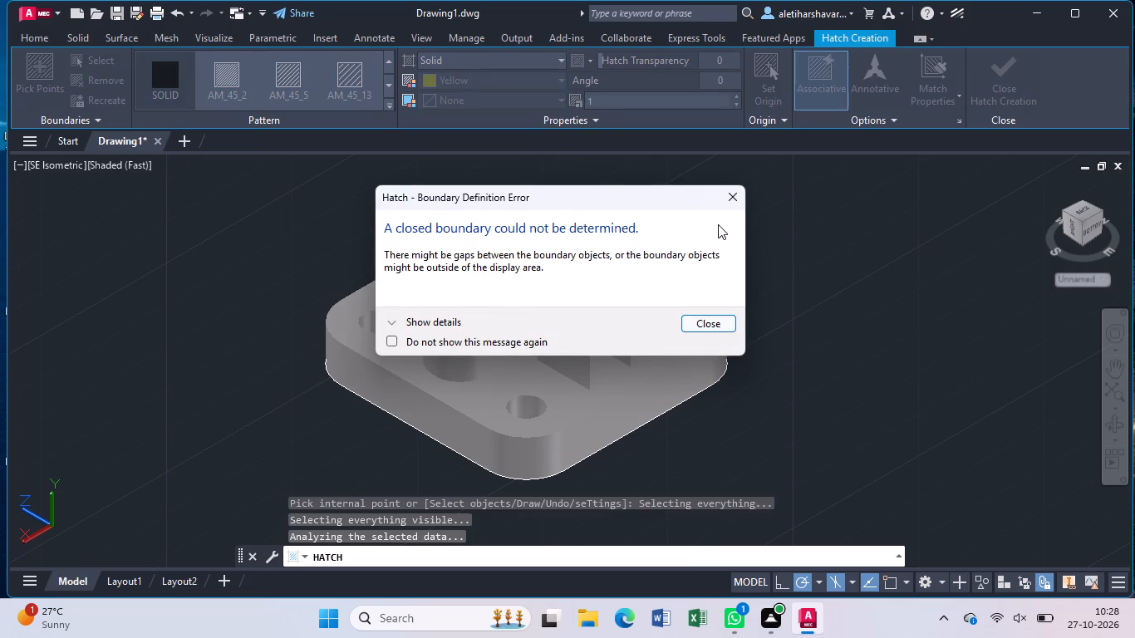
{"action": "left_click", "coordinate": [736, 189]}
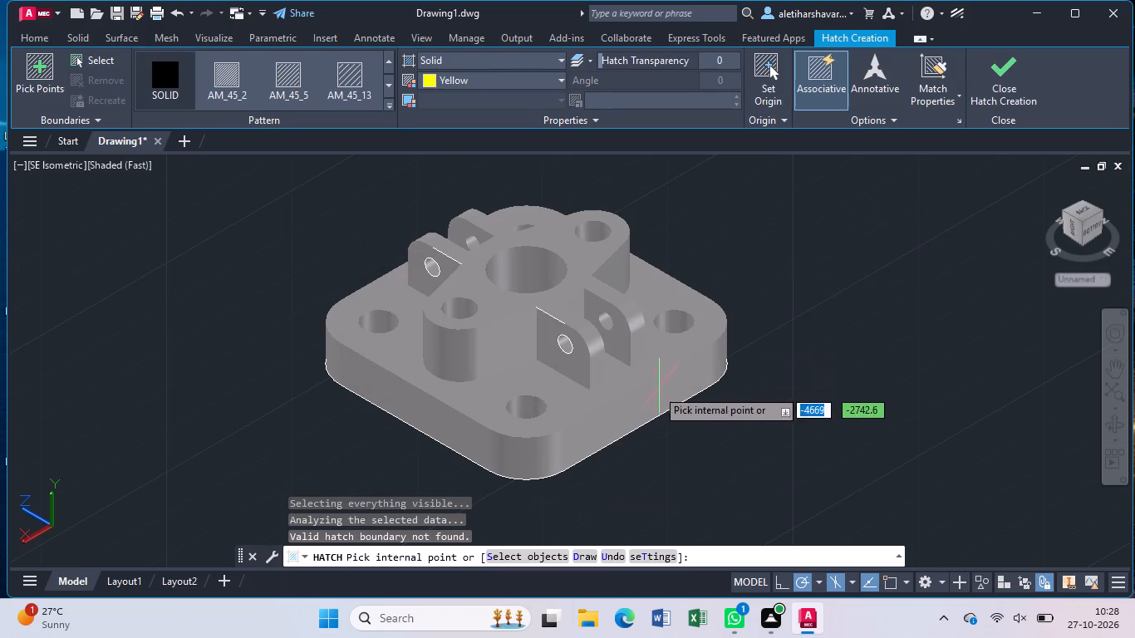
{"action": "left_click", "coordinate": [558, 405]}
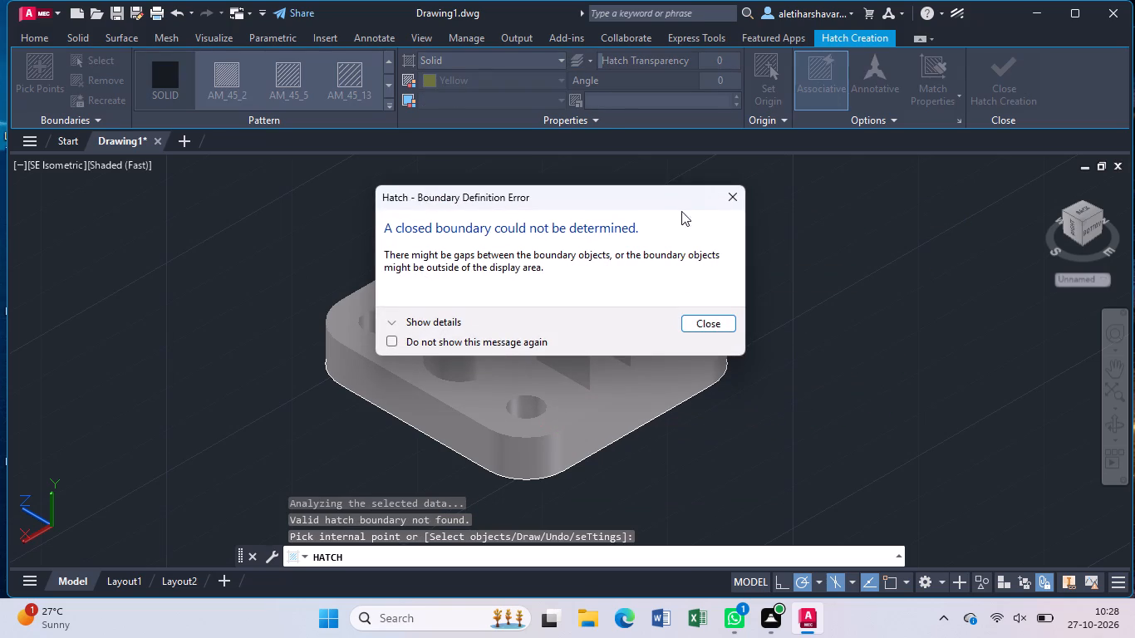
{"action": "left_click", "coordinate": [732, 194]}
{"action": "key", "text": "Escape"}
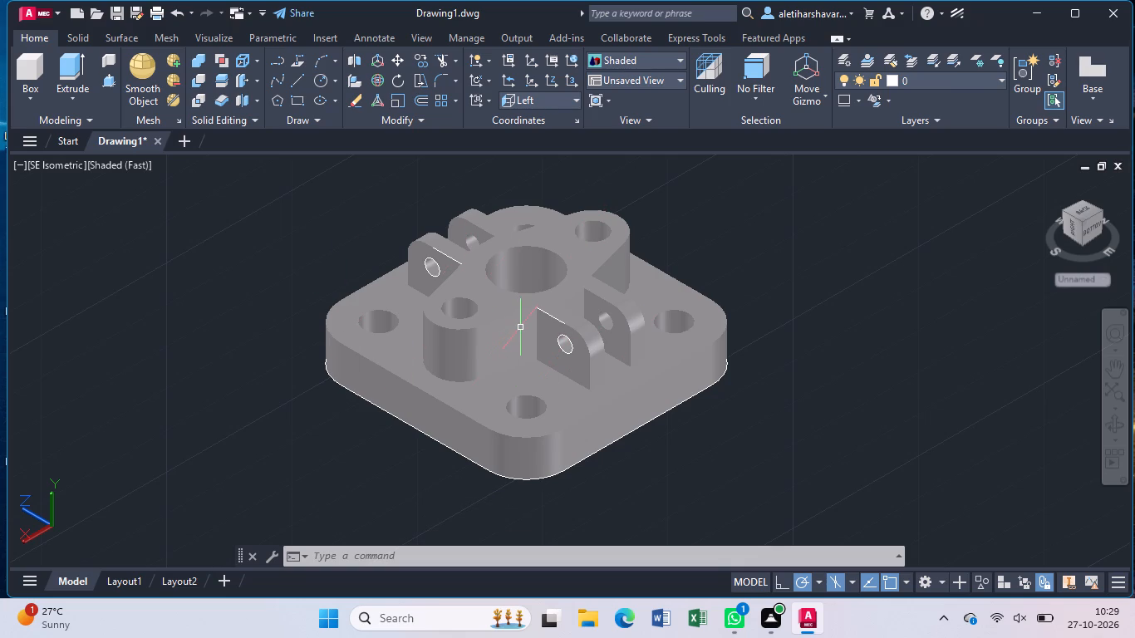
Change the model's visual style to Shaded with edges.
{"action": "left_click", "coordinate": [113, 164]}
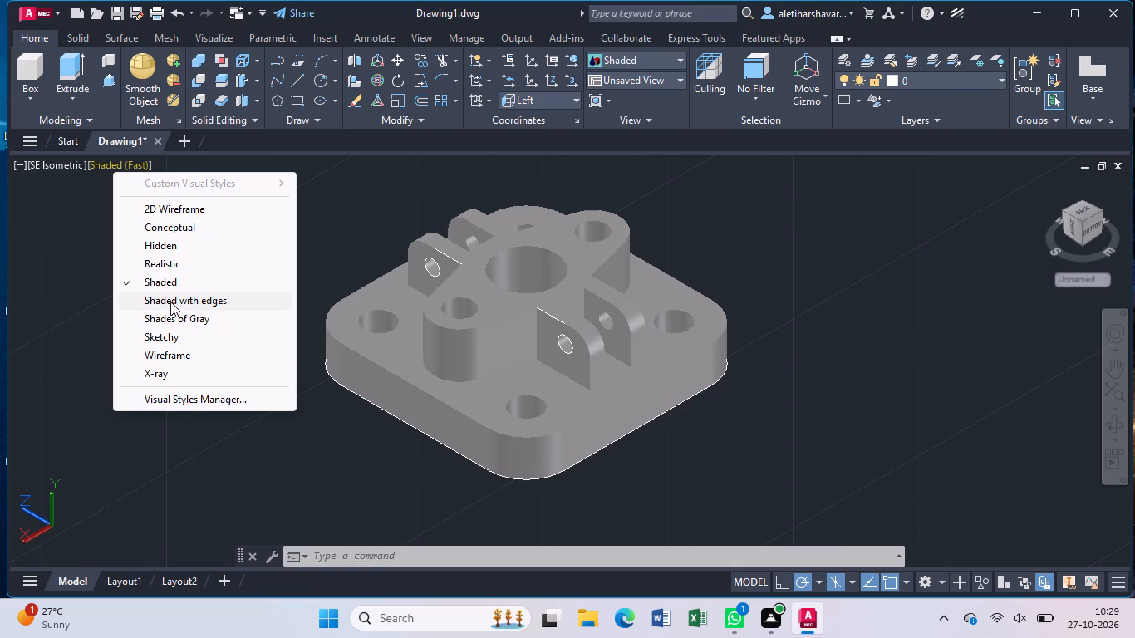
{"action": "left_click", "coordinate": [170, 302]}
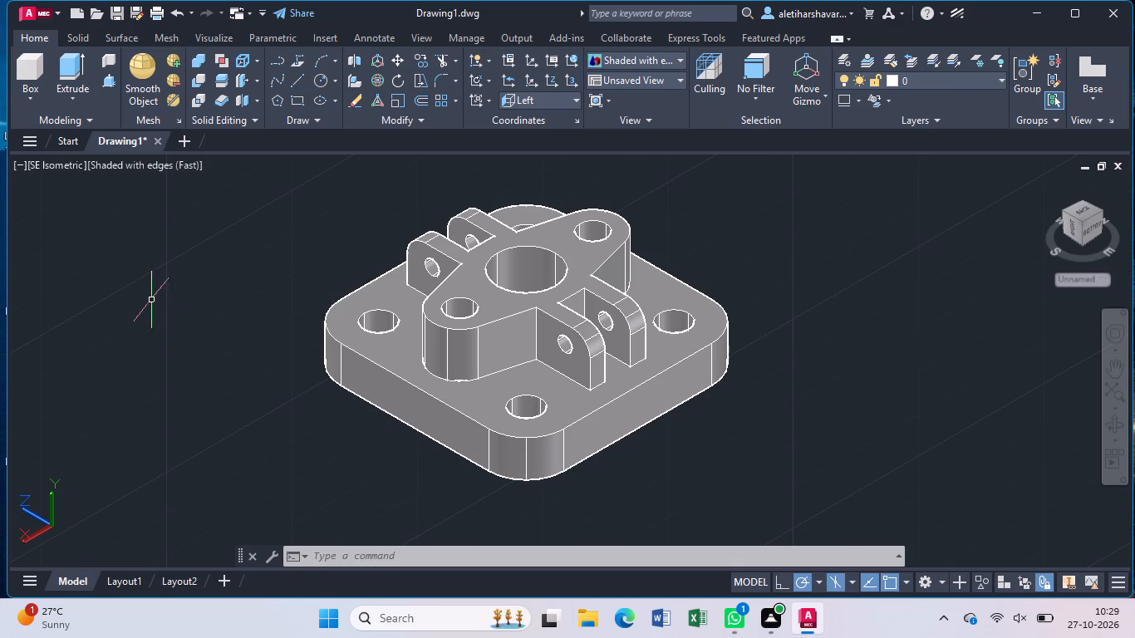
Change the model's visual style to Shades of Gray.
{"action": "left_click", "coordinate": [147, 155]}
{"action": "left_click", "coordinate": [155, 162]}
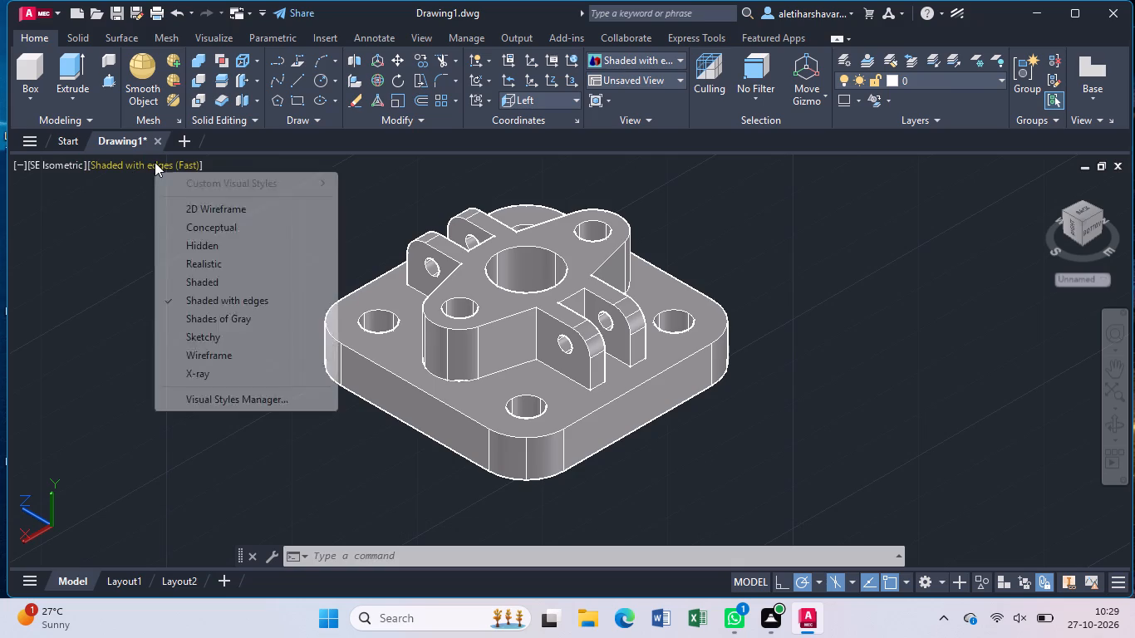
{"action": "left_click", "coordinate": [201, 320]}
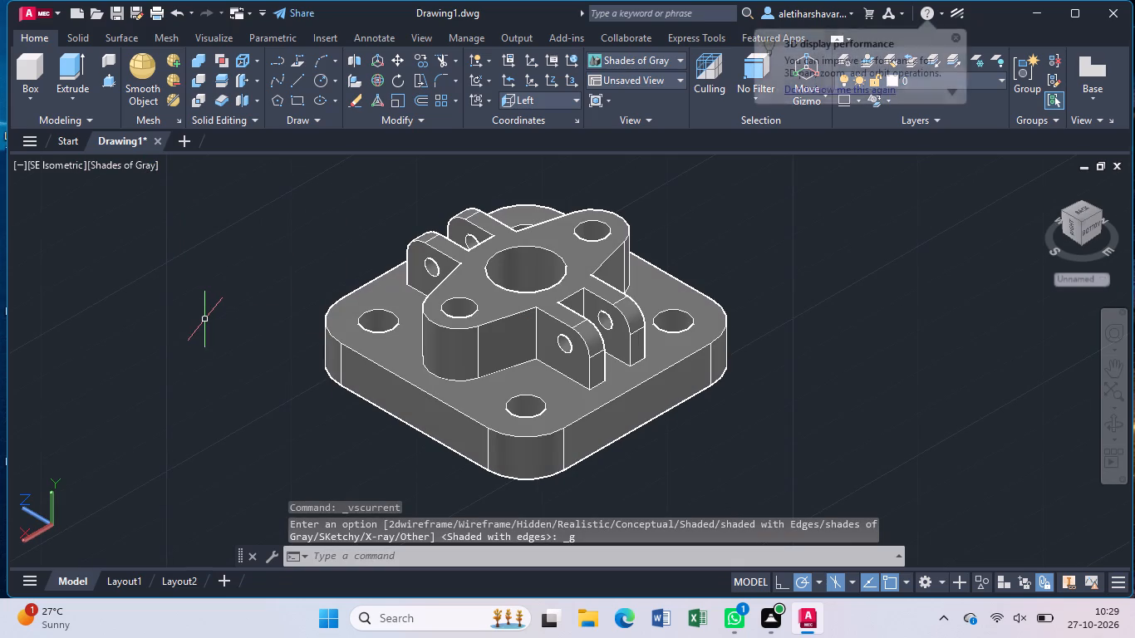
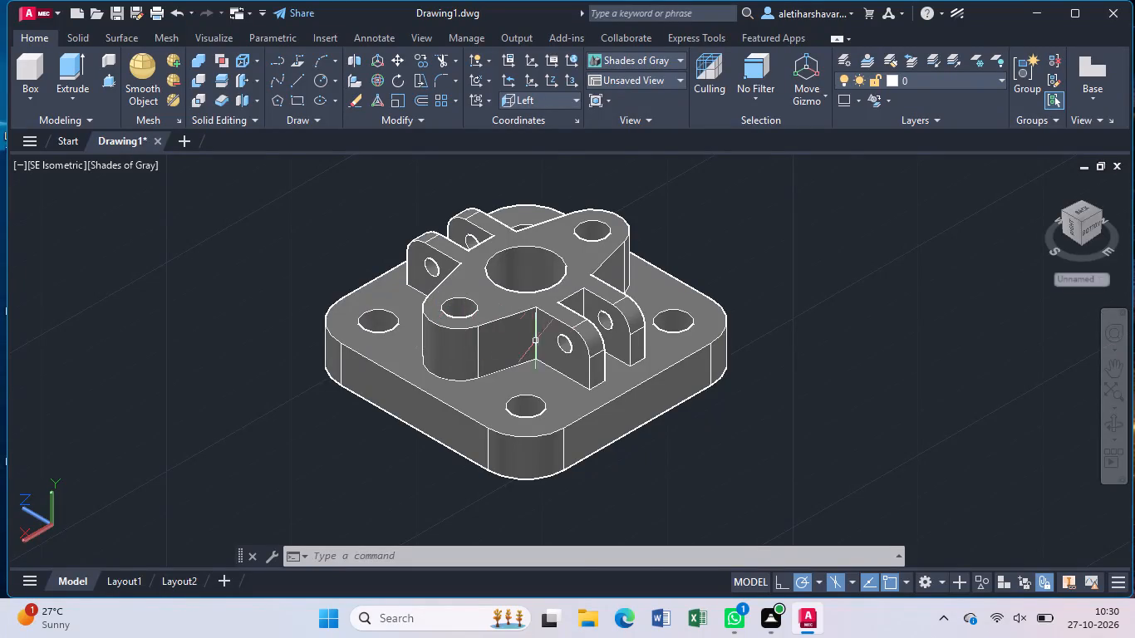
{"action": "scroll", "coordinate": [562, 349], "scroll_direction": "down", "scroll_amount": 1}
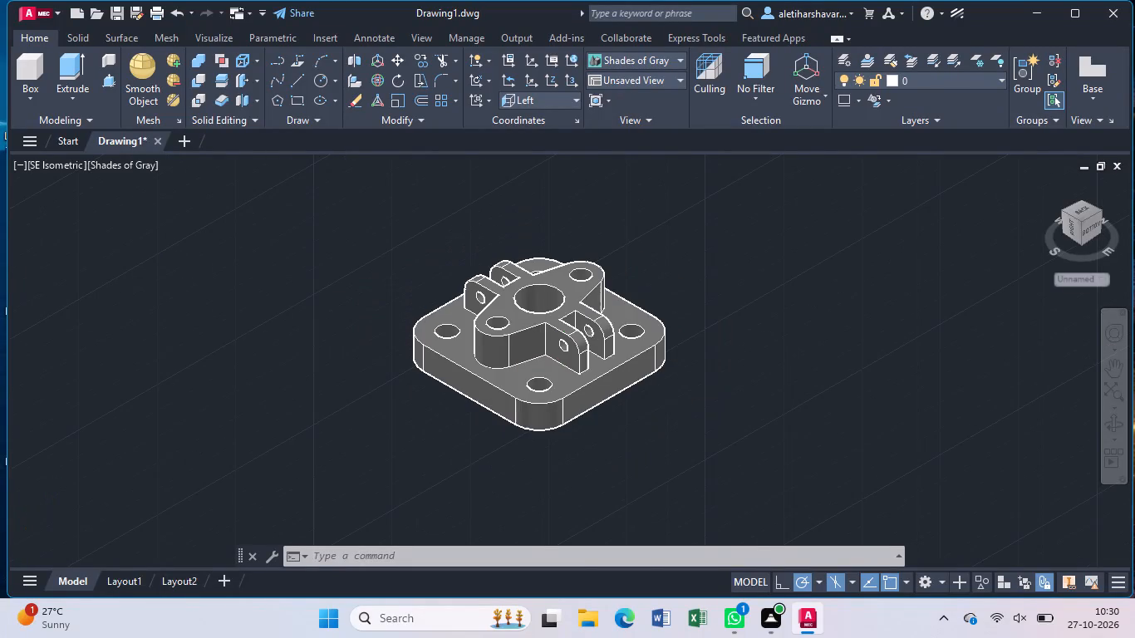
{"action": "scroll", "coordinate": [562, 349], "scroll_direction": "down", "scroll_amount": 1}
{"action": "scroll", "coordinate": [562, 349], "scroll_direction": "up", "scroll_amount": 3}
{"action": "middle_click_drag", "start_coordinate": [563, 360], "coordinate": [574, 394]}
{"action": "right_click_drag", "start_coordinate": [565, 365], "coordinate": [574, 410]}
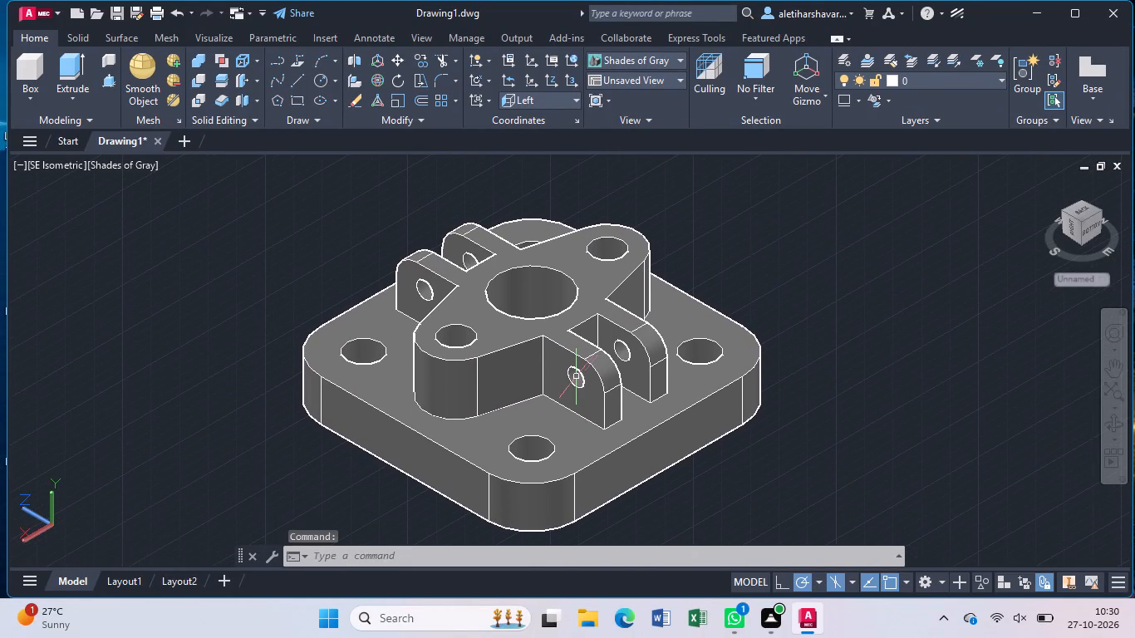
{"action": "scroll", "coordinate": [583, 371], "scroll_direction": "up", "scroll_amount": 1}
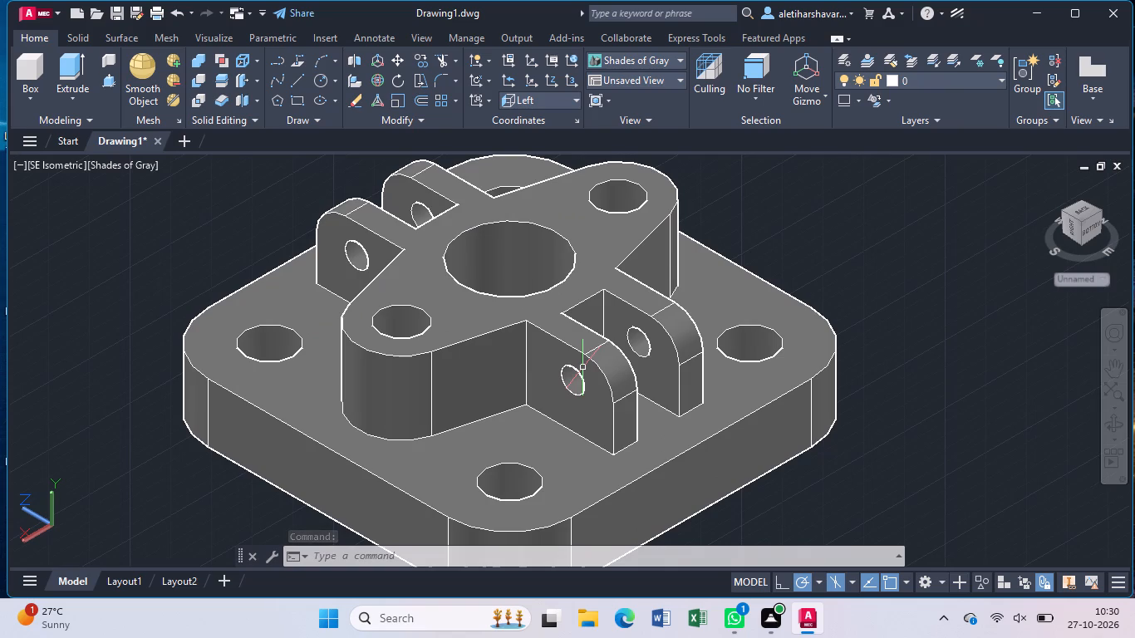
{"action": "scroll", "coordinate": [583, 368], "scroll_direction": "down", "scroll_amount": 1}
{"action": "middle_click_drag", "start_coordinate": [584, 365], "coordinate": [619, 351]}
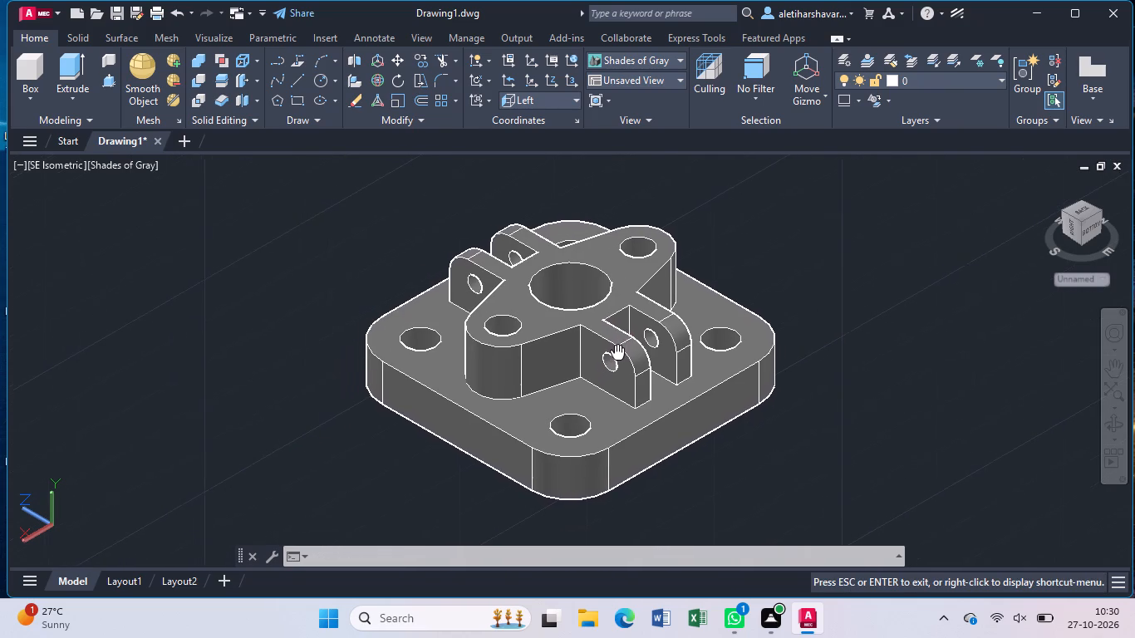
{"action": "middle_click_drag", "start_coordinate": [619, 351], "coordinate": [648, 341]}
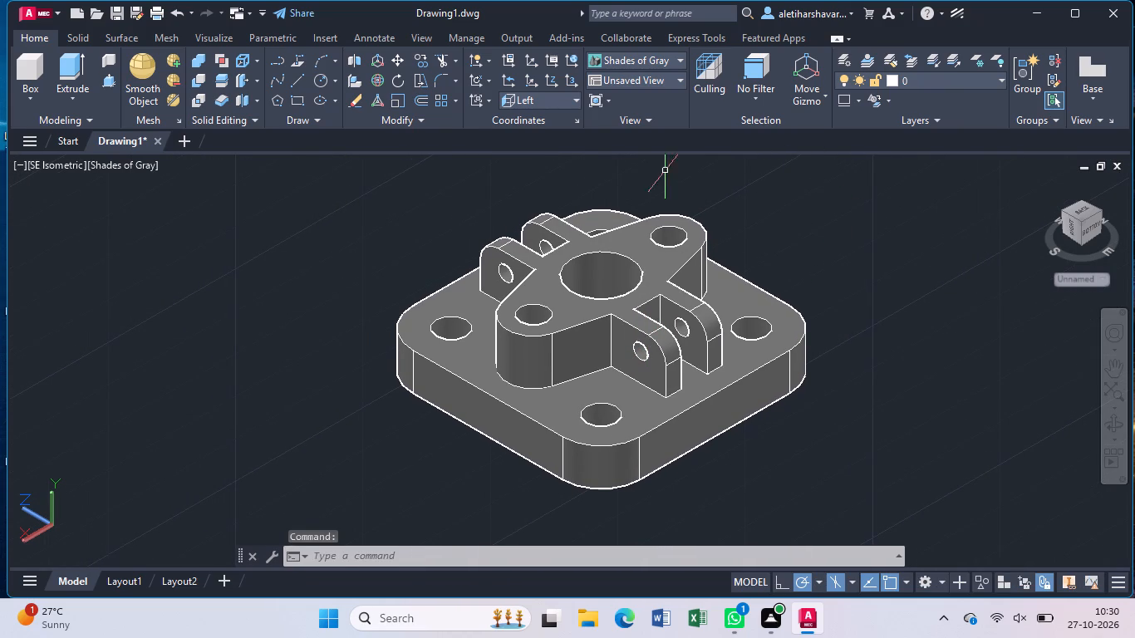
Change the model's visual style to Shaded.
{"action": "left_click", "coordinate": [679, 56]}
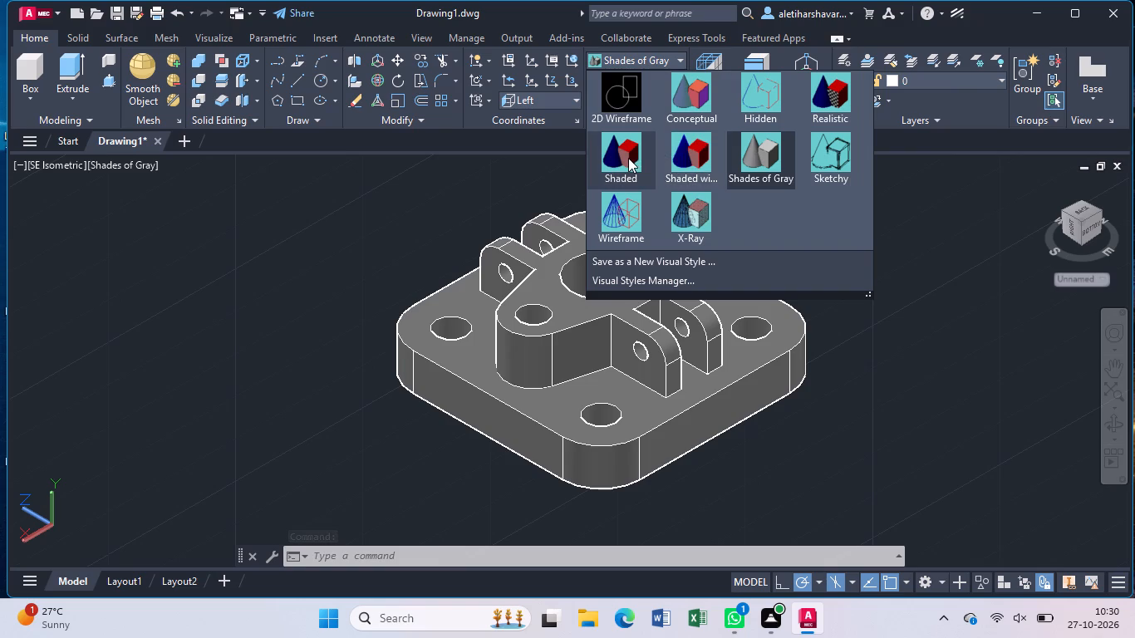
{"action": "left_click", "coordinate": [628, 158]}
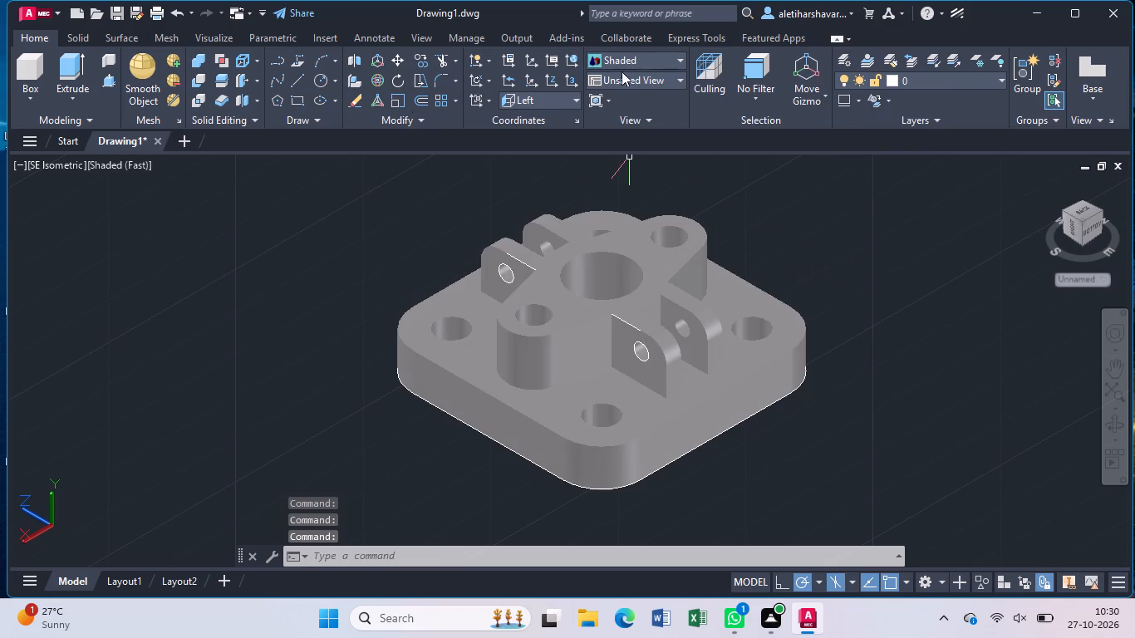
Union all the objects of the part, including the base plate and the slotted-arm body.
{"action": "left_click", "coordinate": [199, 63]}
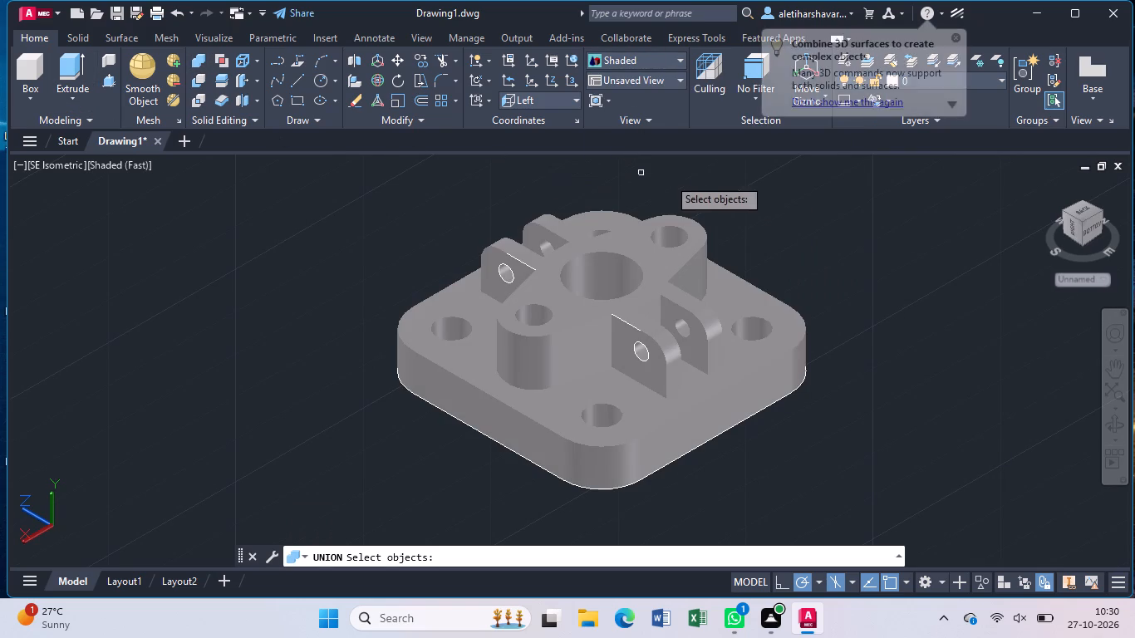
{"action": "left_click", "coordinate": [769, 182]}
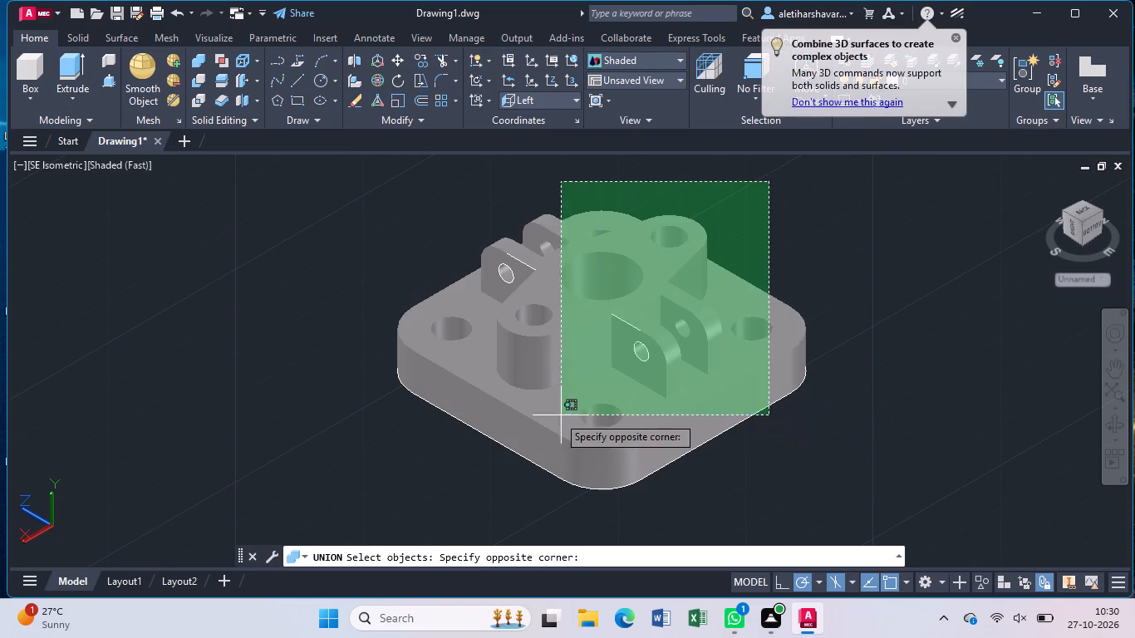
{"action": "left_click", "coordinate": [471, 483]}
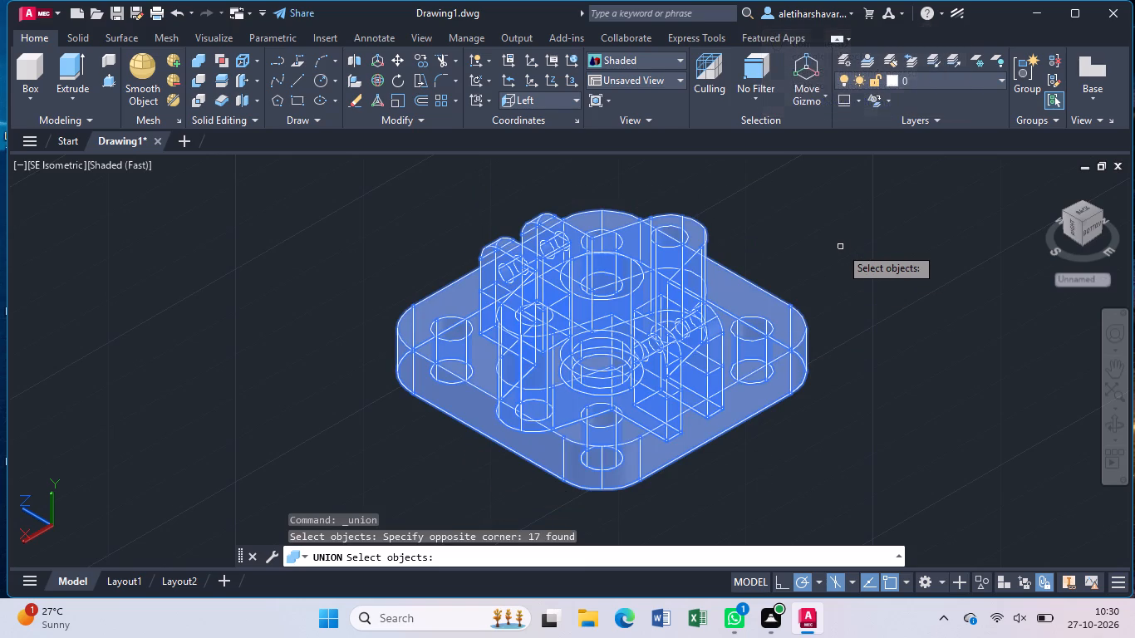
{"action": "key", "text": "Return"}
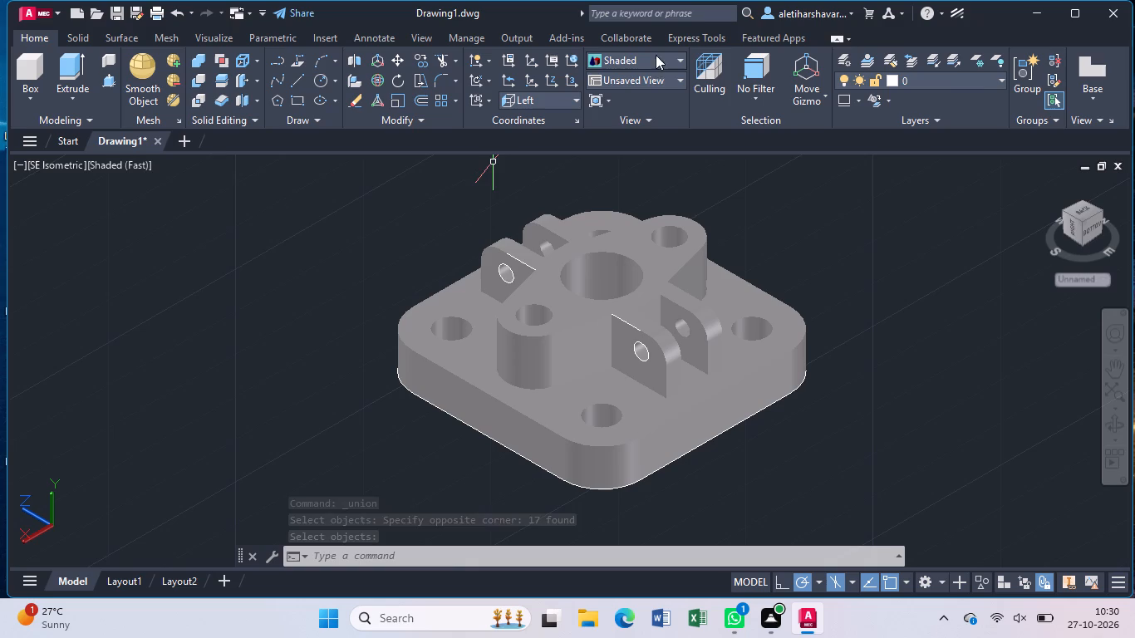
Set the model's visual style to Shades of Gray.
{"action": "left_click", "coordinate": [138, 159]}
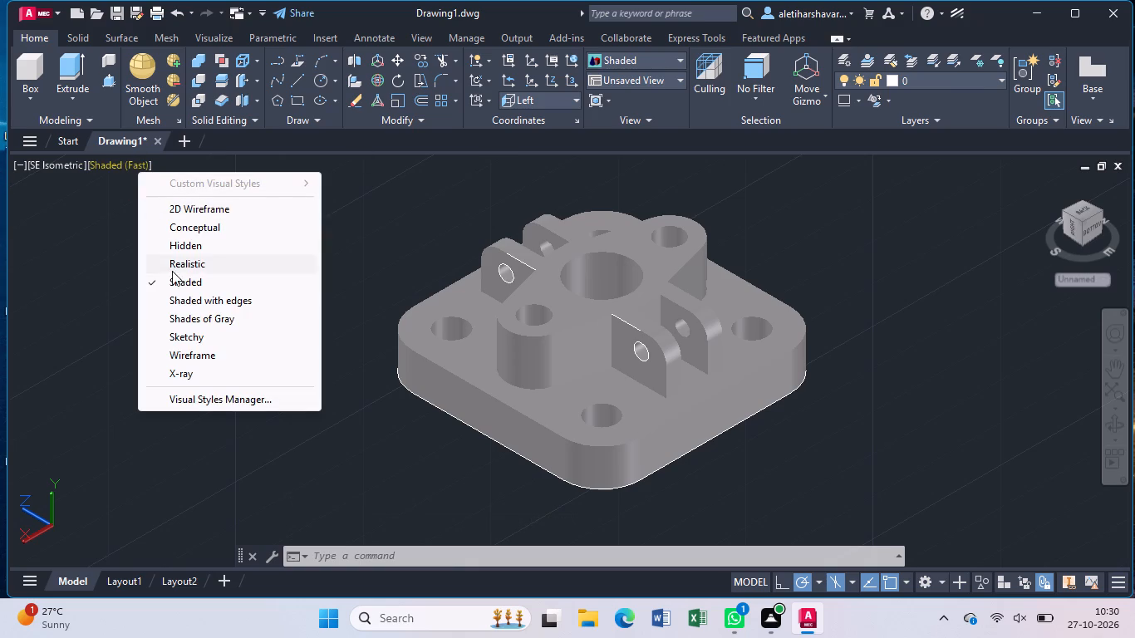
{"action": "left_click", "coordinate": [190, 317]}
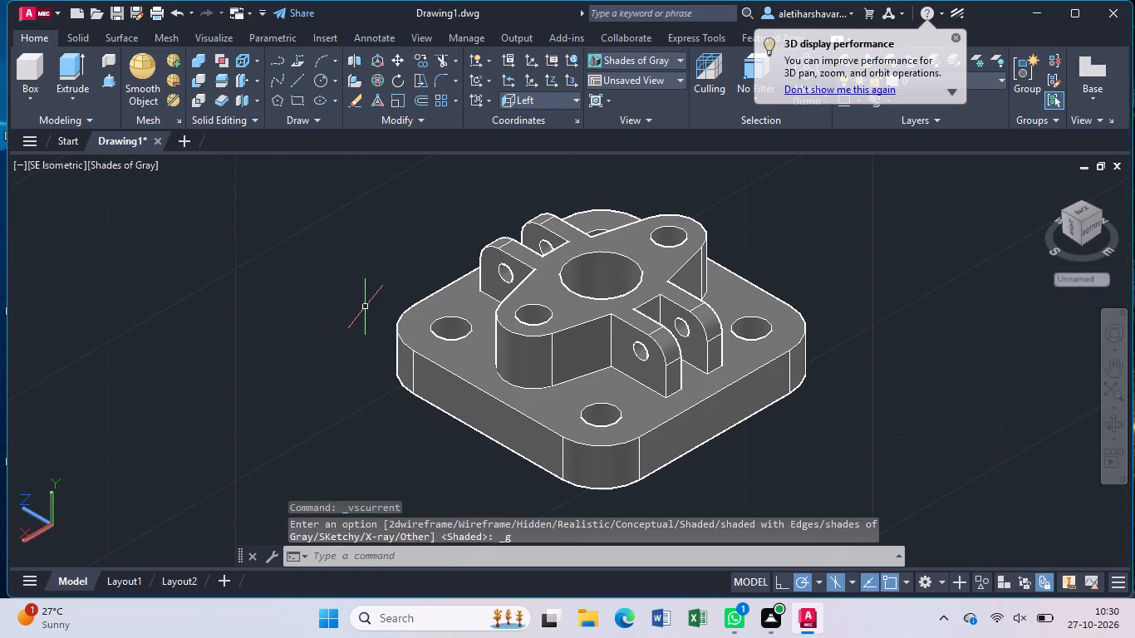
Save the drawing in Documents as "Stainless Steel Mounting Base with Central Hub".
{"action": "key", "text": "ctrl+s"}
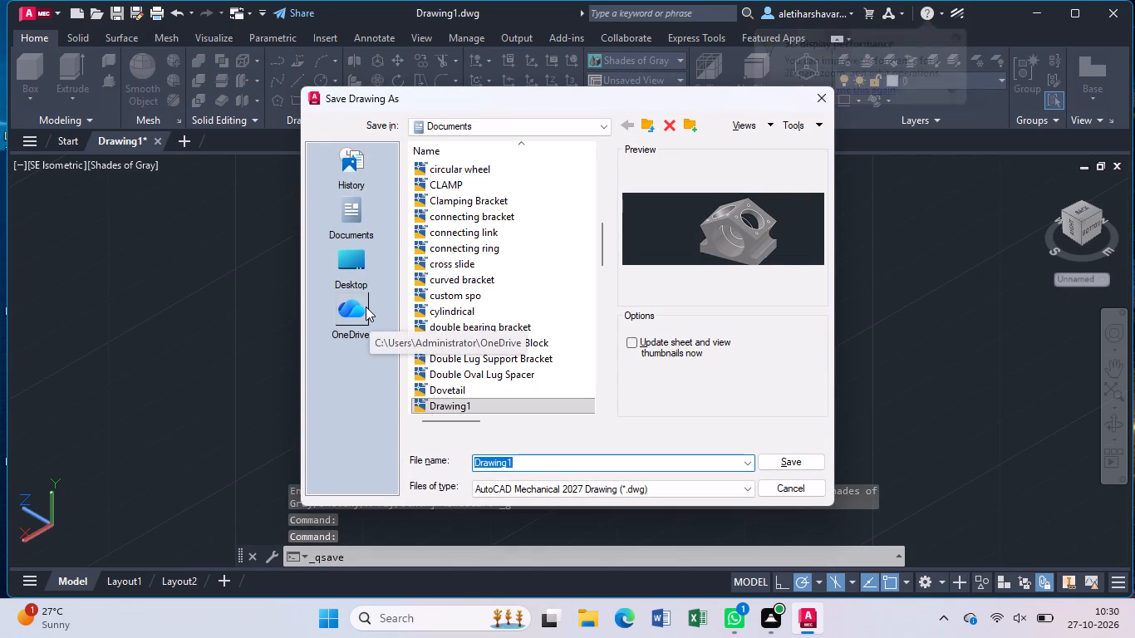
{"action": "key", "text": "BackSpace"}
{"action": "key", "text": "ctrl+v"}
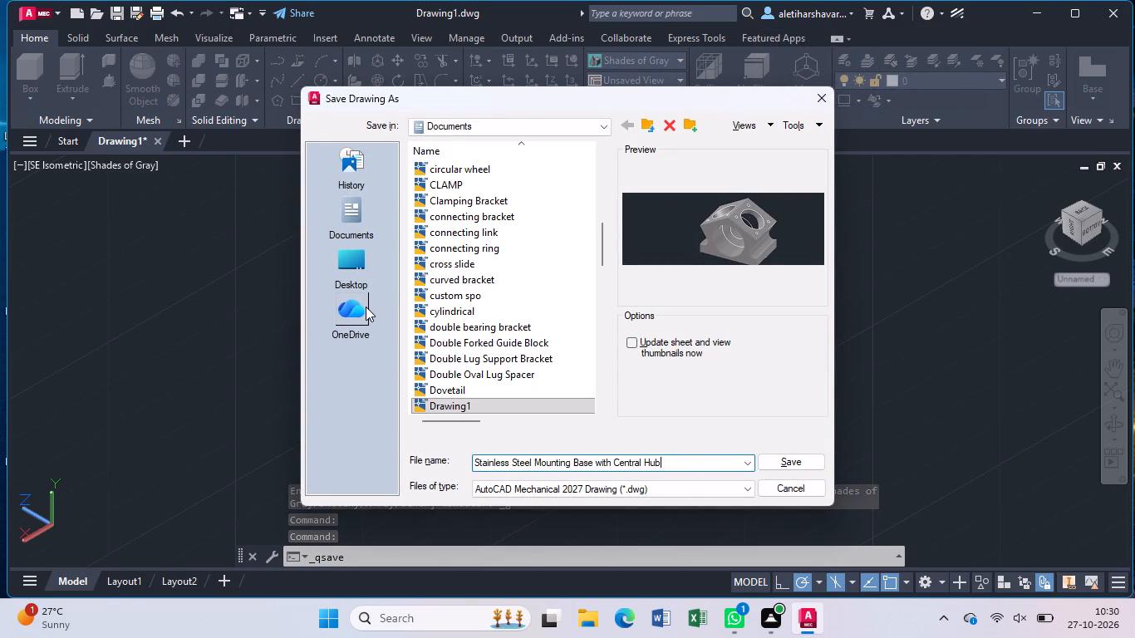
{"action": "left_click", "coordinate": [799, 458]}
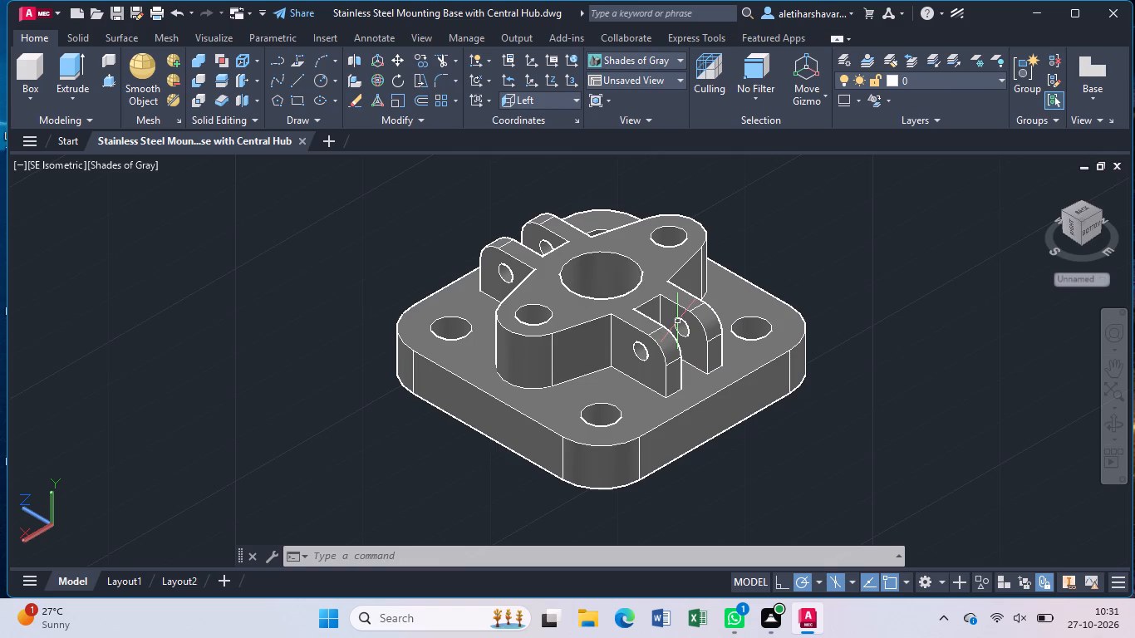
Start a plot of the model space and set the drawing orientation to Landscape.
{"action": "type", "text": "PL"}
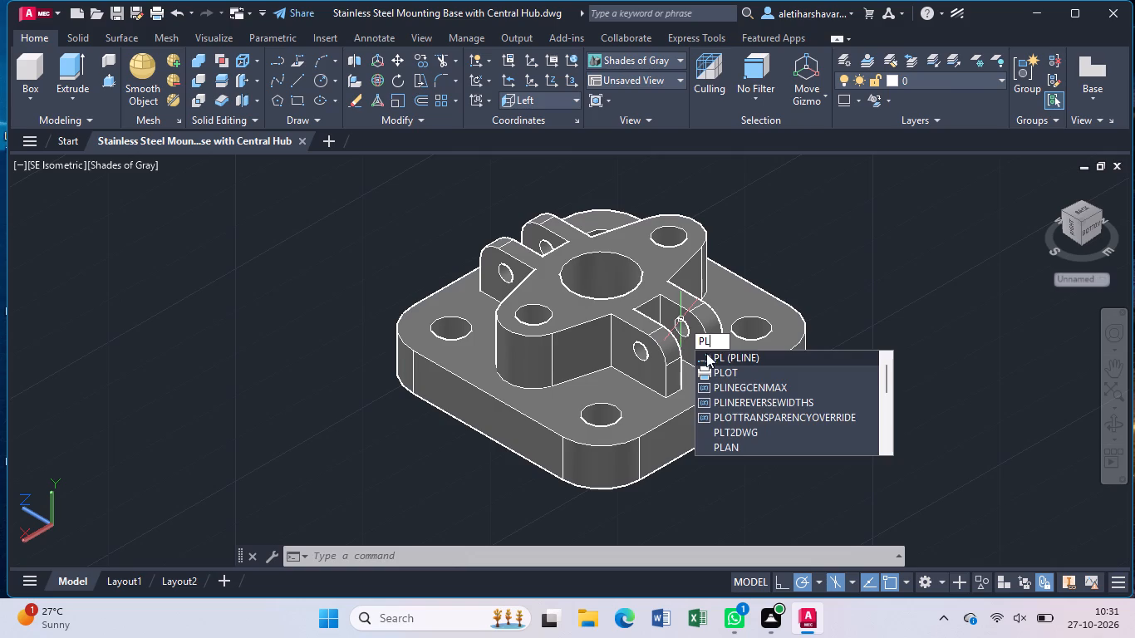
{"action": "left_click", "coordinate": [726, 371]}
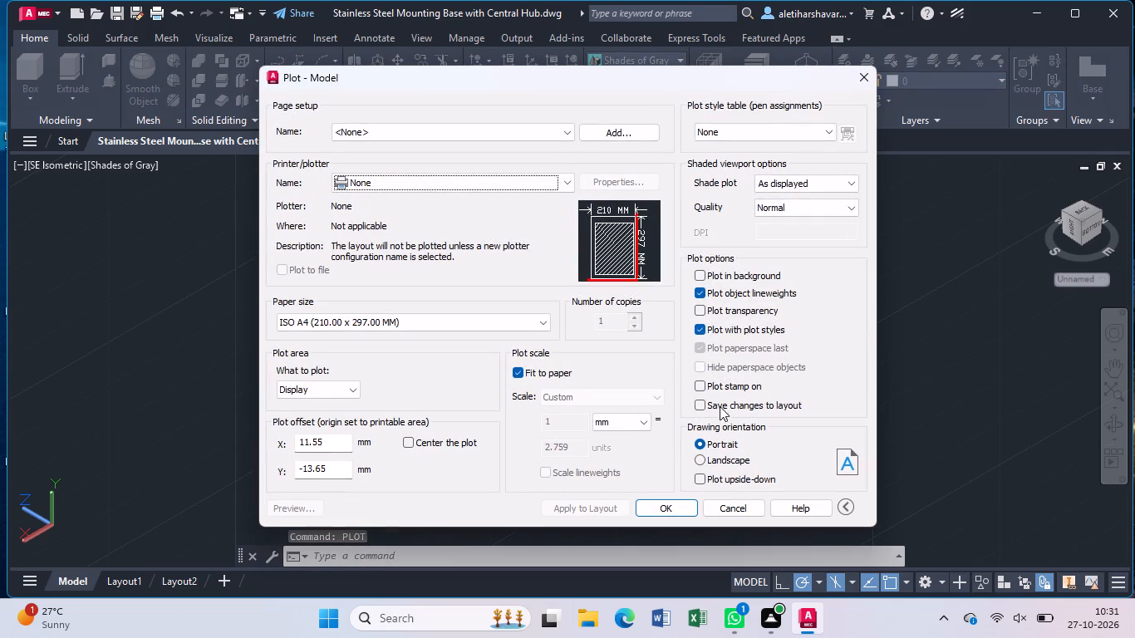
{"action": "left_click", "coordinate": [705, 461]}
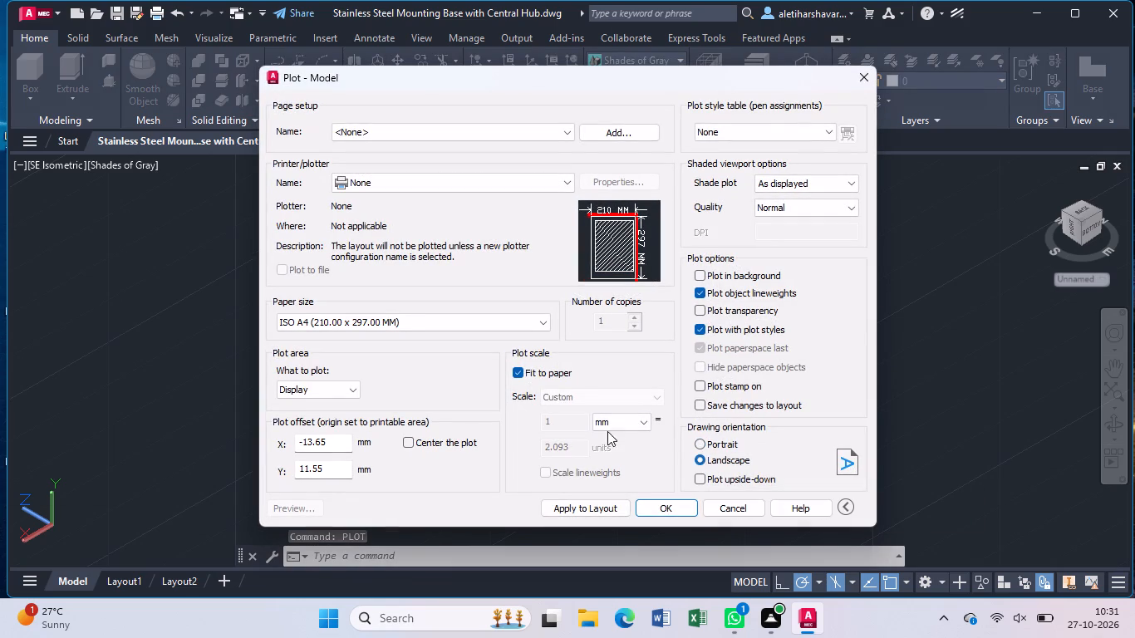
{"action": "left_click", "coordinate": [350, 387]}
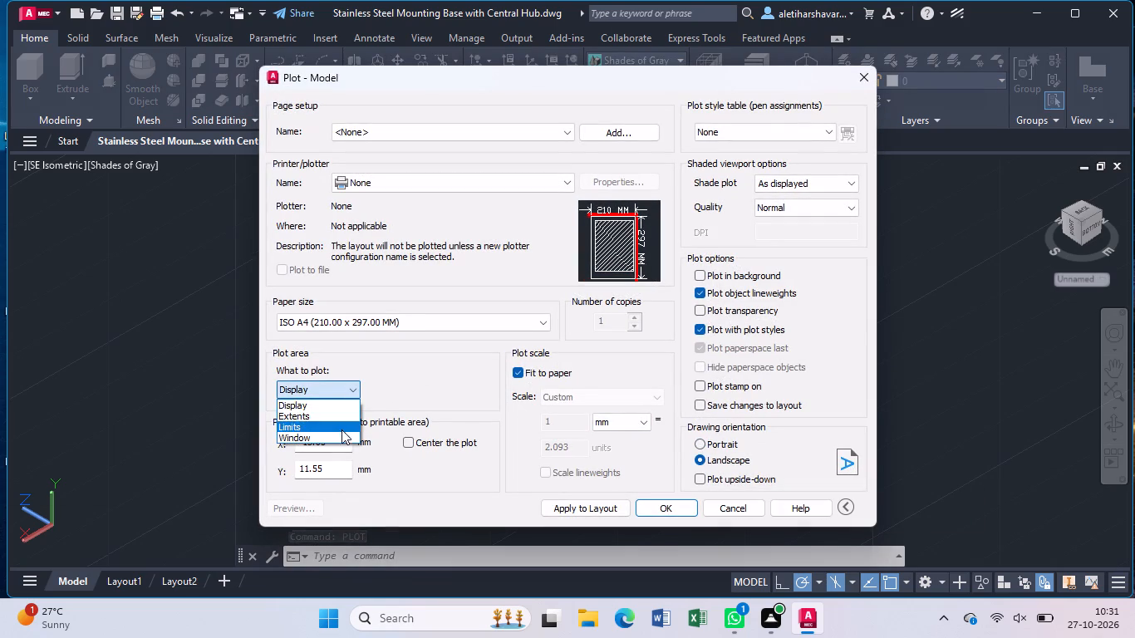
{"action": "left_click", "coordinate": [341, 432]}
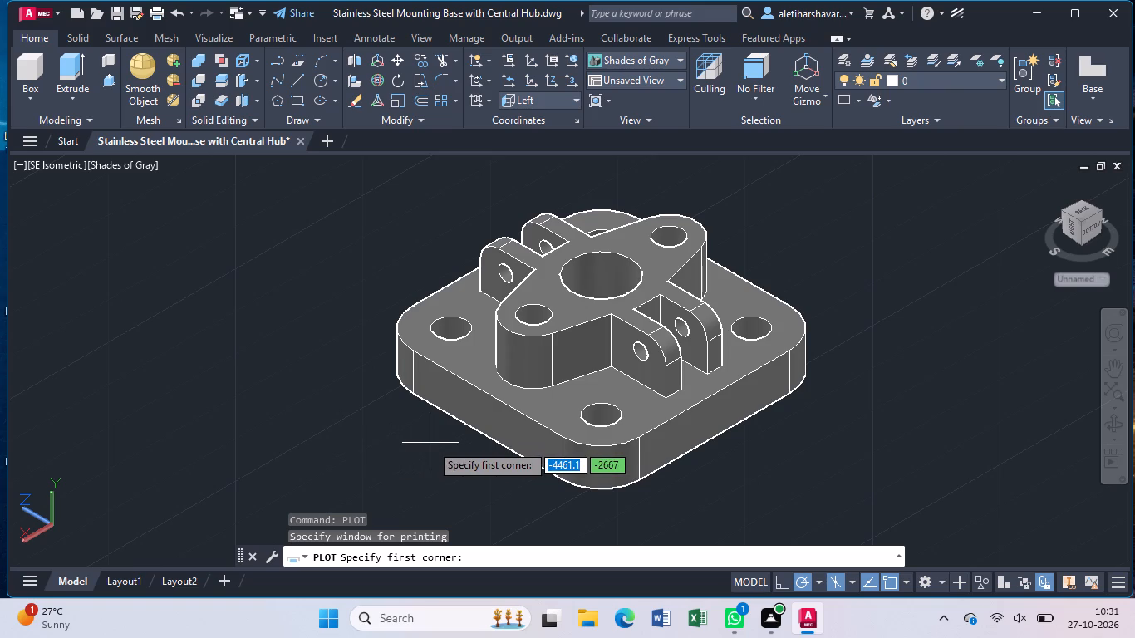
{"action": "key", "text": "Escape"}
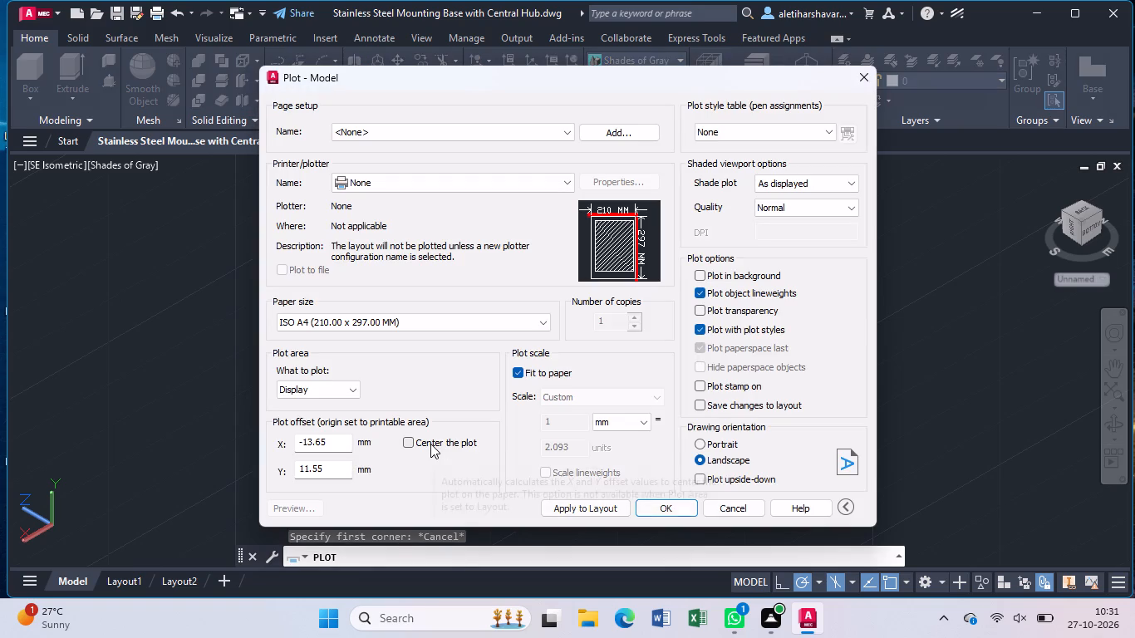
Centre the plot, choose the DWG To PDF.pc3 plotter and set the paper size to ISO A4 (297.00 x 210.00 MM).
{"action": "left_click", "coordinate": [430, 444]}
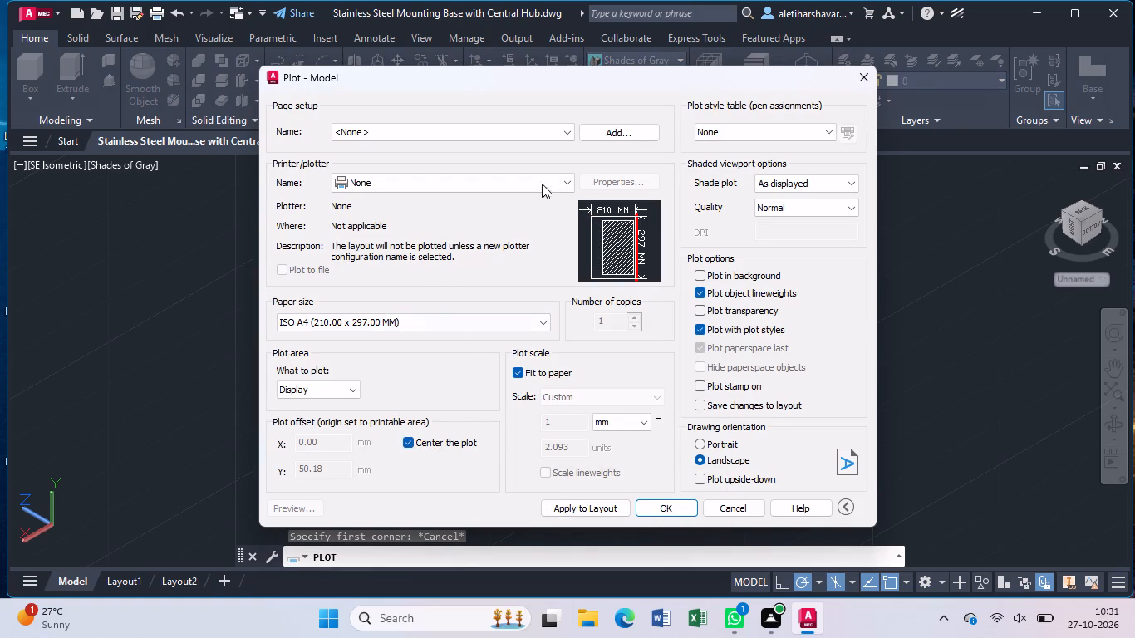
{"action": "left_click", "coordinate": [565, 179]}
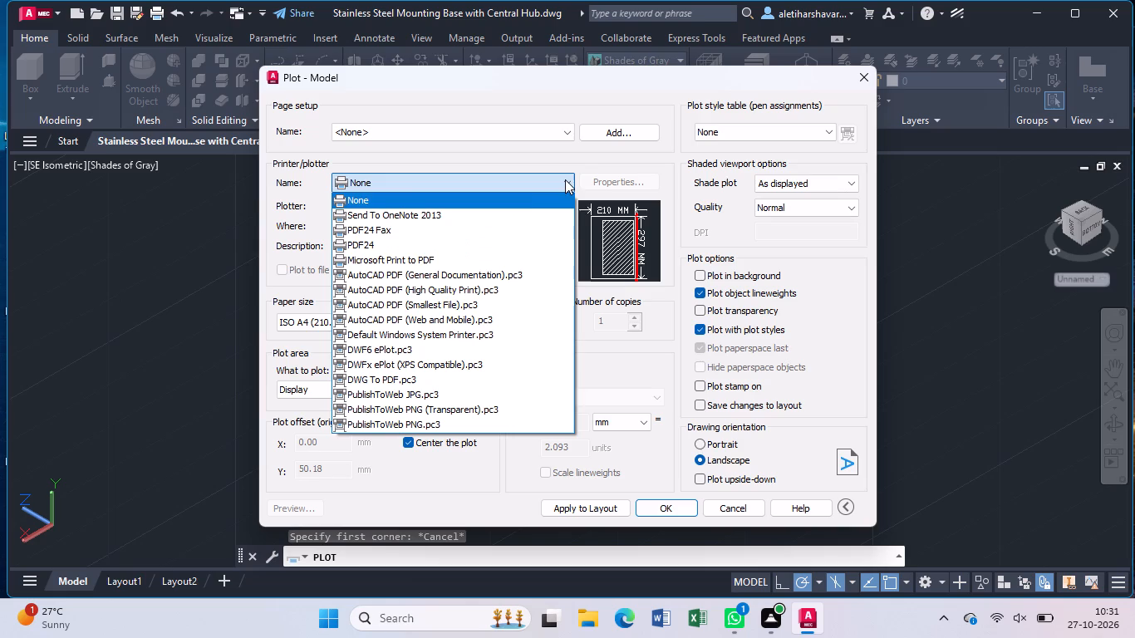
{"action": "left_click", "coordinate": [475, 381]}
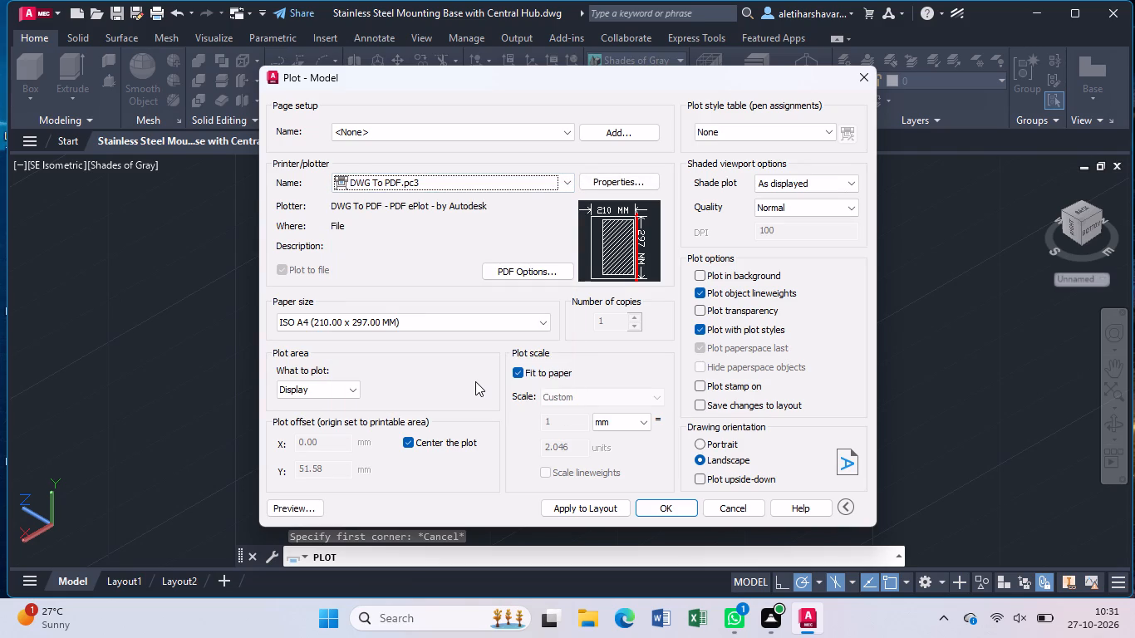
{"action": "left_click", "coordinate": [542, 325]}
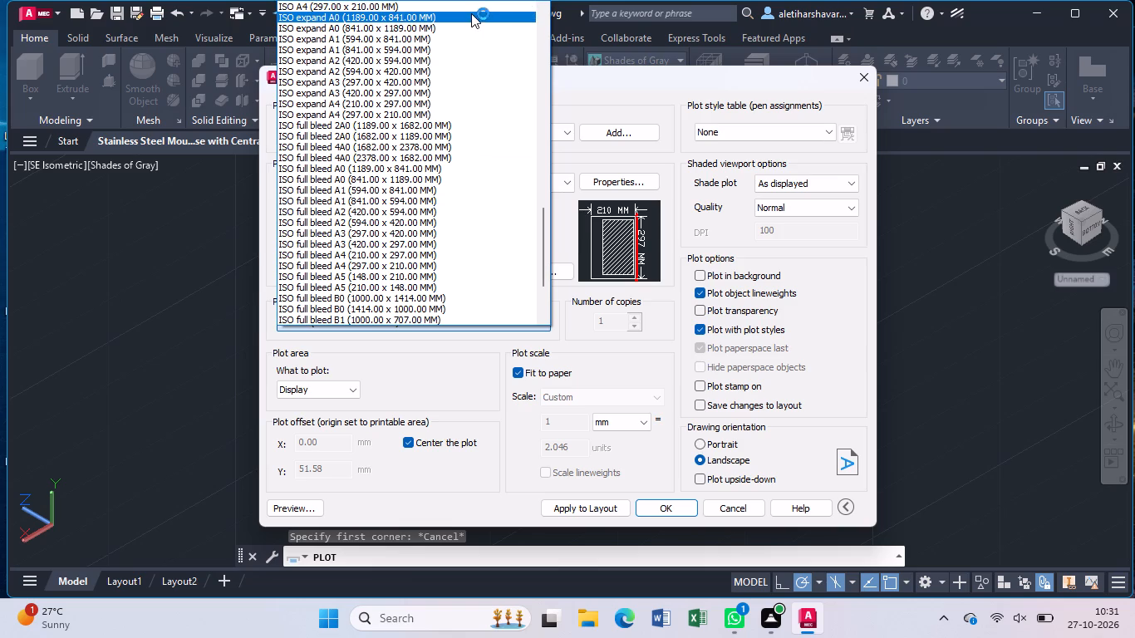
{"action": "left_click", "coordinate": [471, 7]}
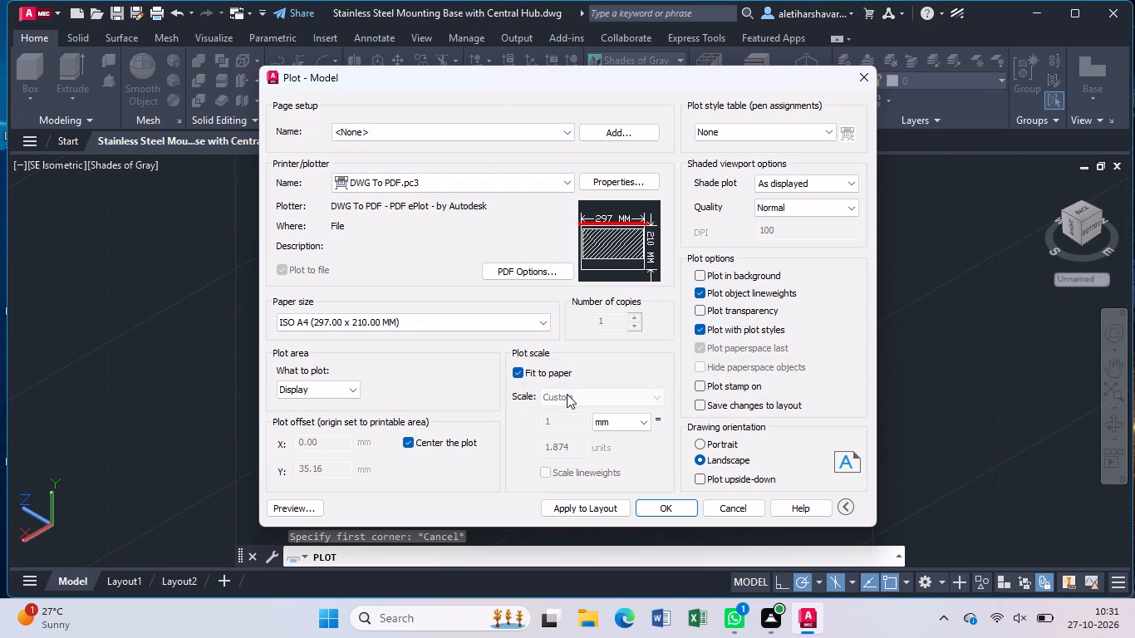
Set the plot area to a window that encloses the whole part with a small margin around it.
{"action": "left_click", "coordinate": [351, 392]}
{"action": "left_click", "coordinate": [338, 434]}
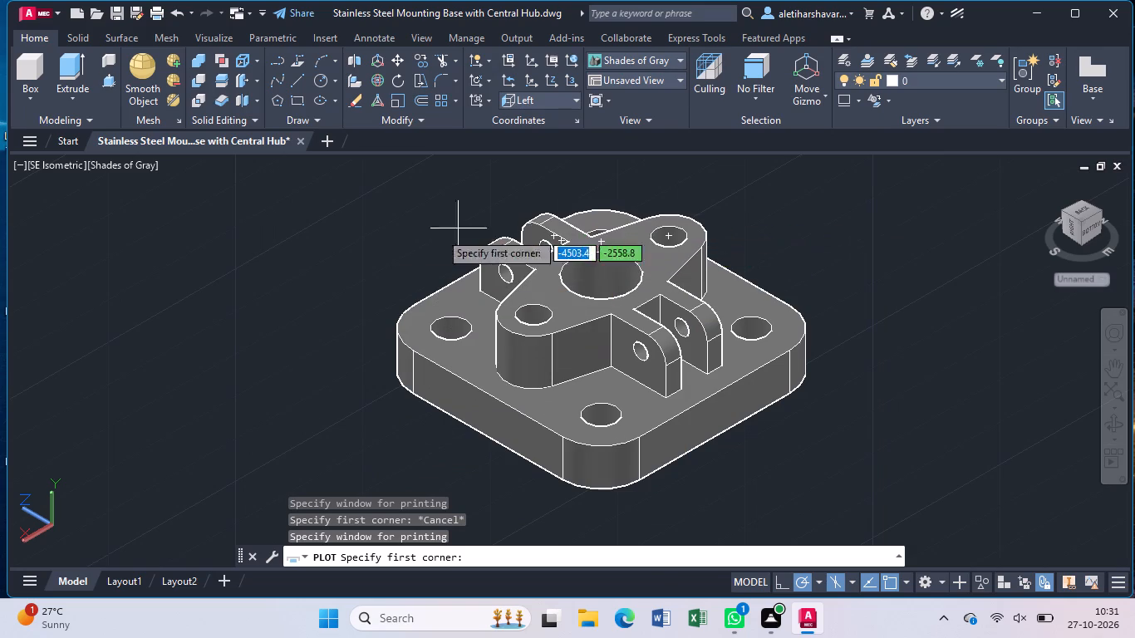
{"action": "left_click", "coordinate": [334, 194]}
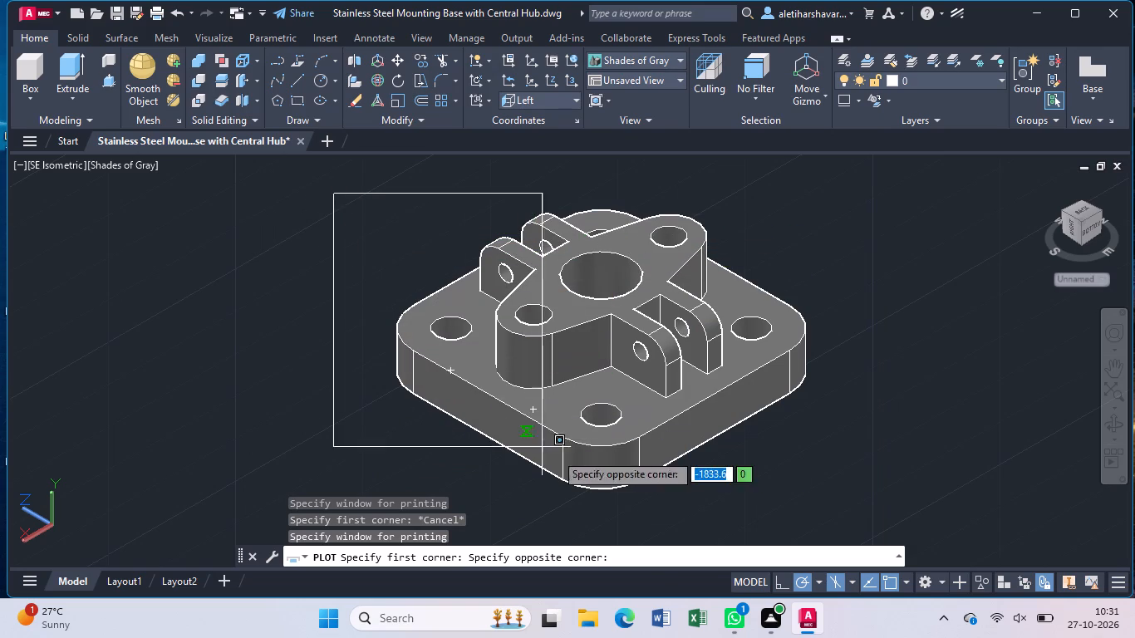
{"action": "left_click", "coordinate": [844, 510]}
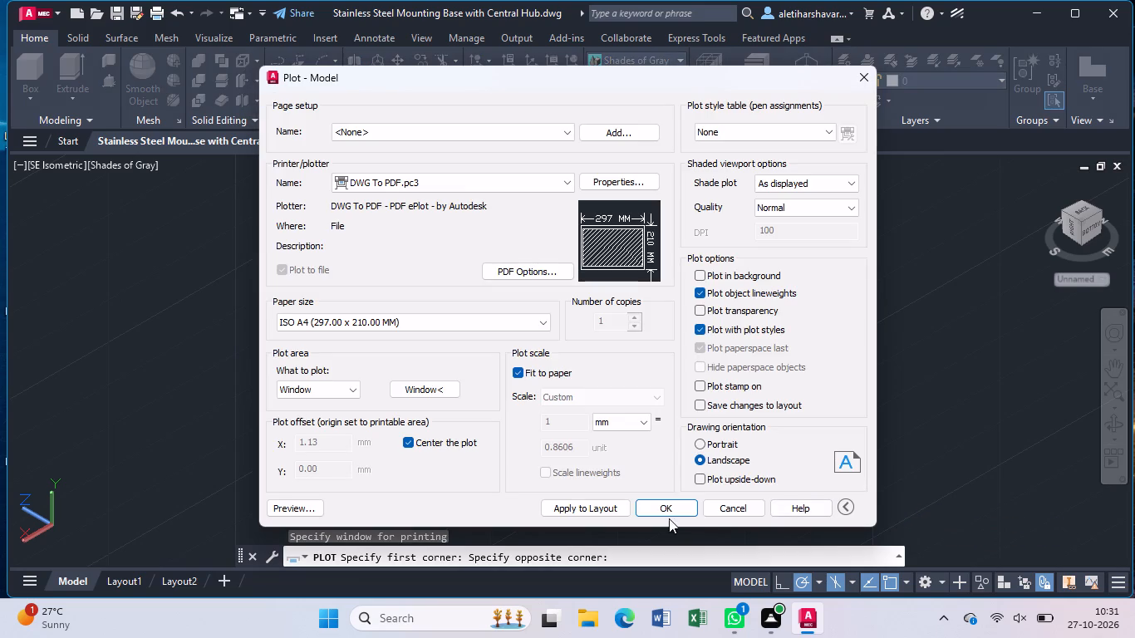
Plot to "Stainless Steel Mounting Base with Central Hub-Model.pdf" in Documents and close the PDF that opens.
{"action": "left_click", "coordinate": [679, 508]}
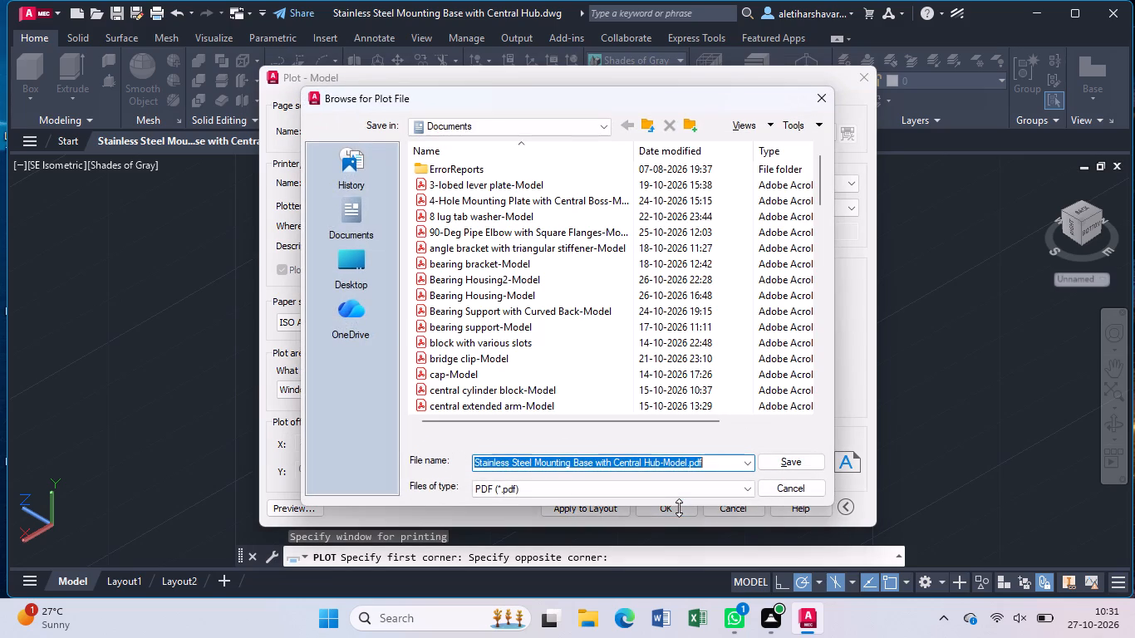
{"action": "left_click", "coordinate": [773, 456]}
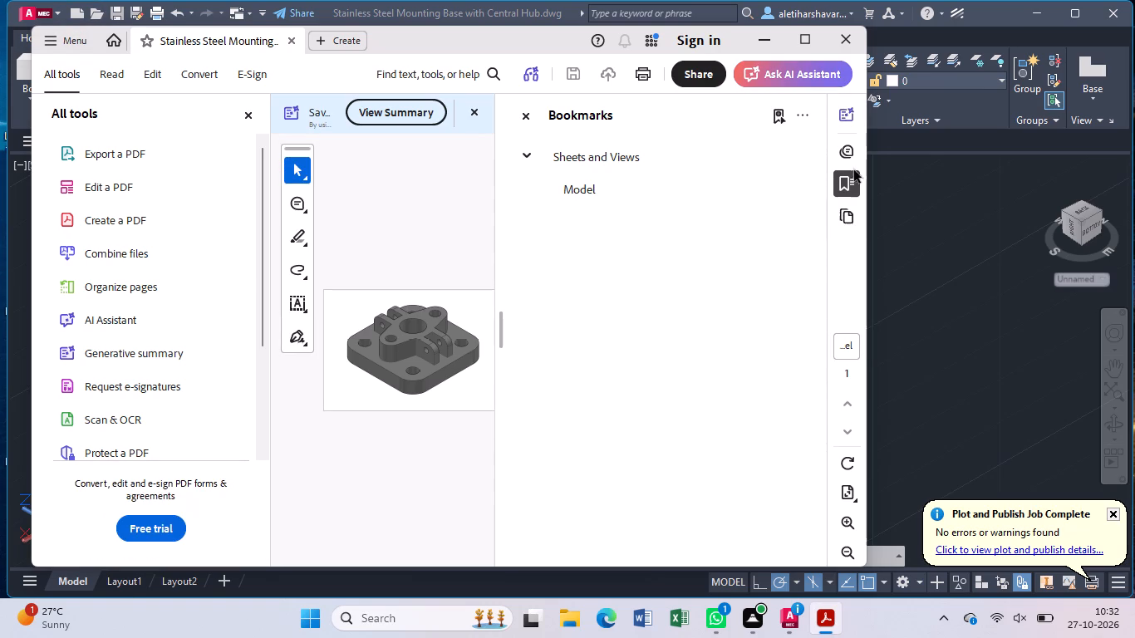
{"action": "left_click", "coordinate": [848, 41]}
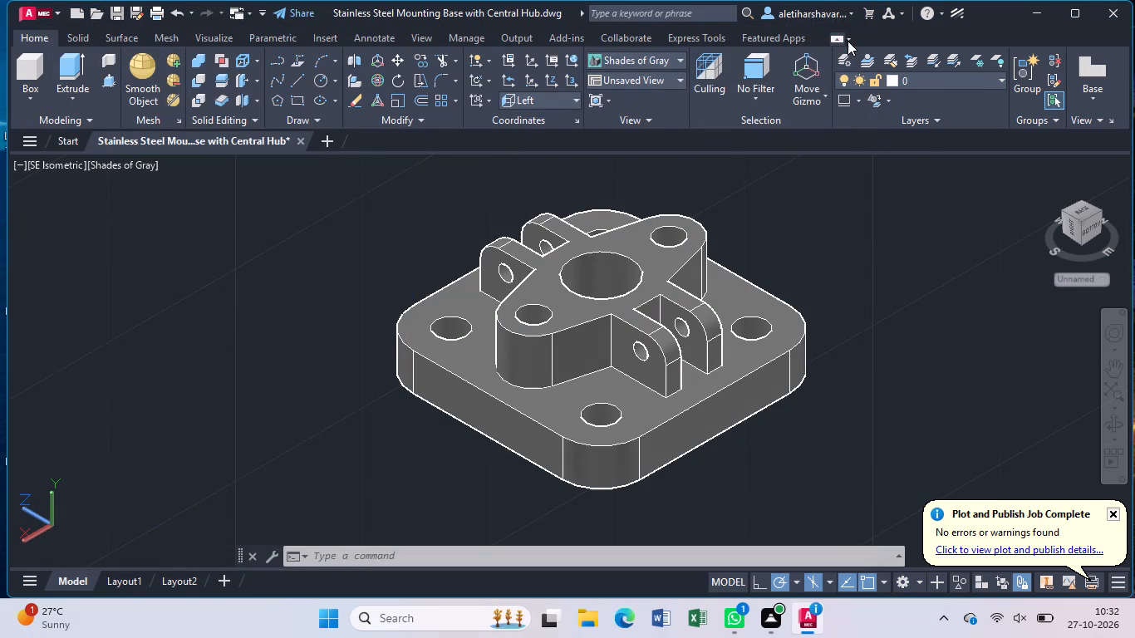